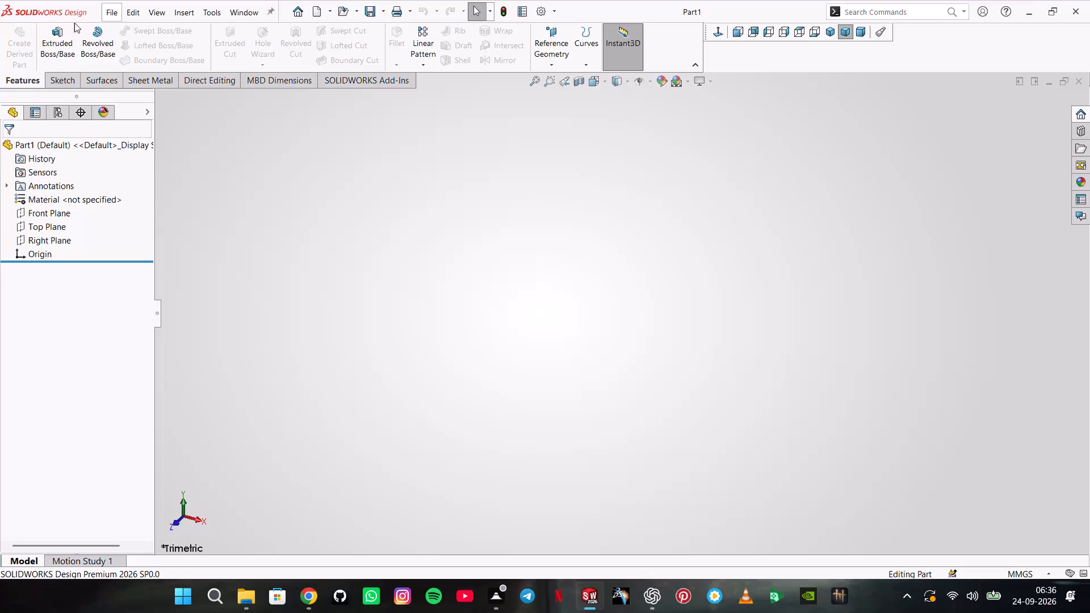
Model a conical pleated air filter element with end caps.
Start a new sketch on the Front Plane.
click(69, 215)
click(79, 199)
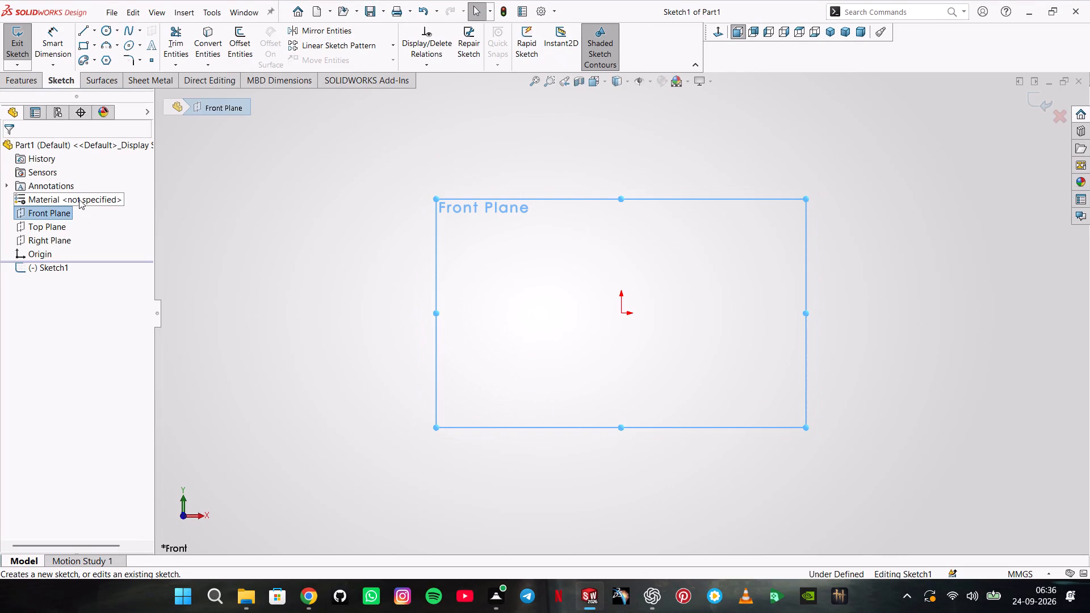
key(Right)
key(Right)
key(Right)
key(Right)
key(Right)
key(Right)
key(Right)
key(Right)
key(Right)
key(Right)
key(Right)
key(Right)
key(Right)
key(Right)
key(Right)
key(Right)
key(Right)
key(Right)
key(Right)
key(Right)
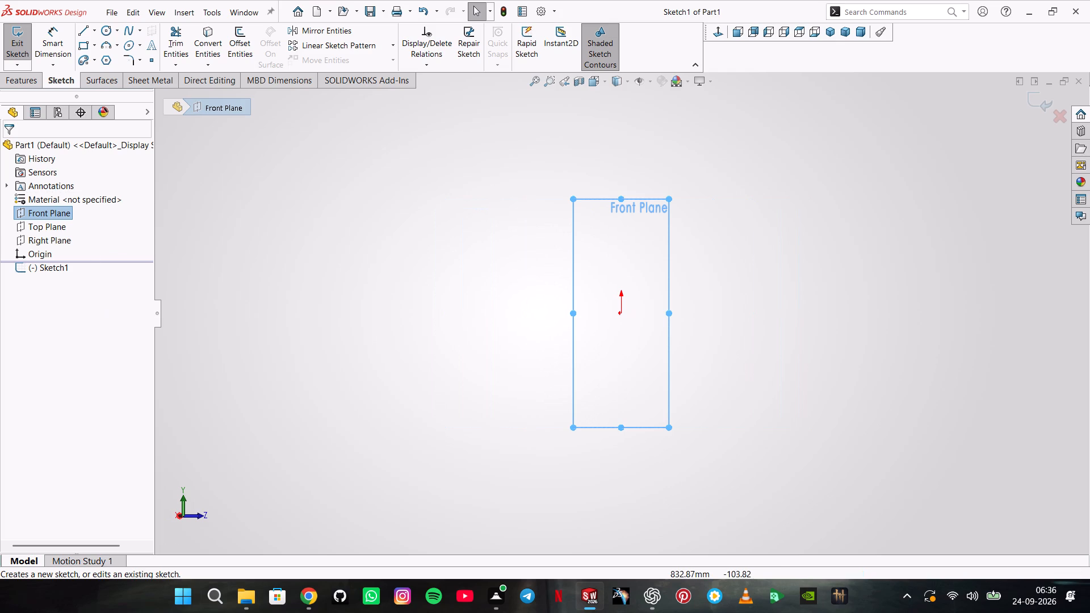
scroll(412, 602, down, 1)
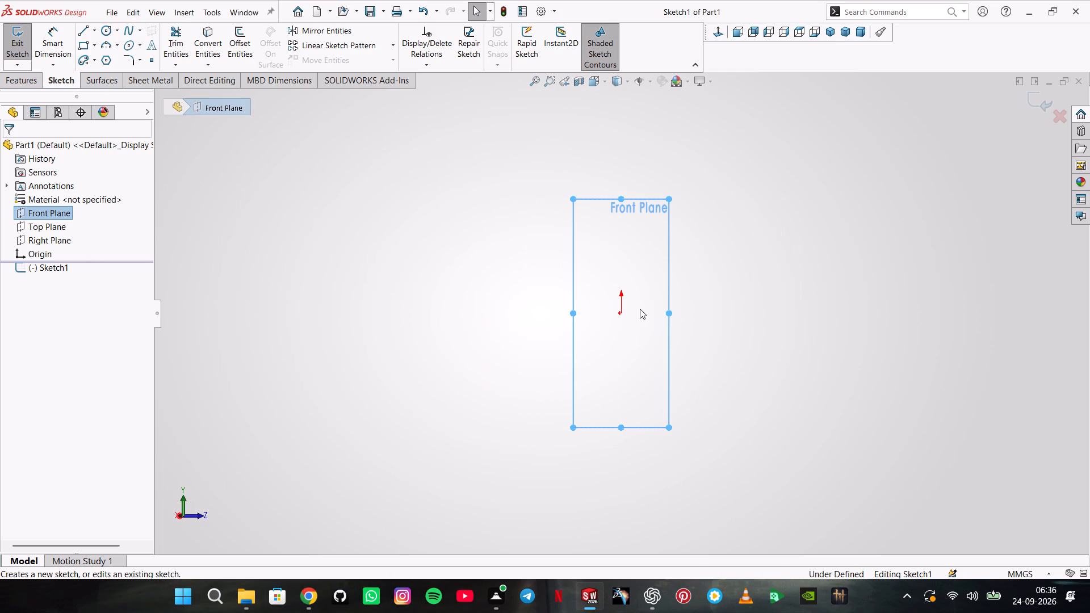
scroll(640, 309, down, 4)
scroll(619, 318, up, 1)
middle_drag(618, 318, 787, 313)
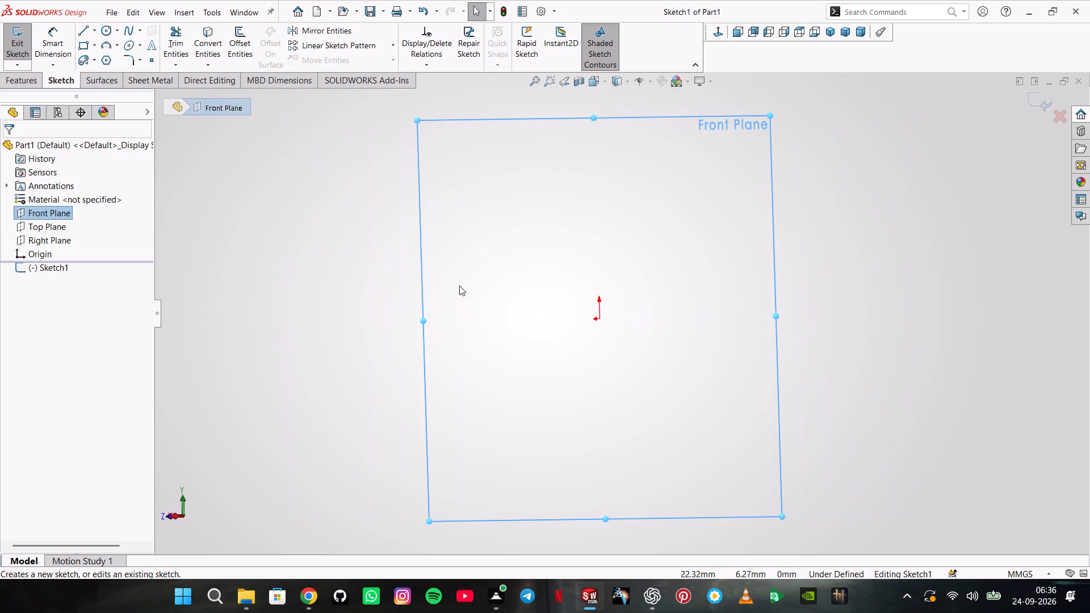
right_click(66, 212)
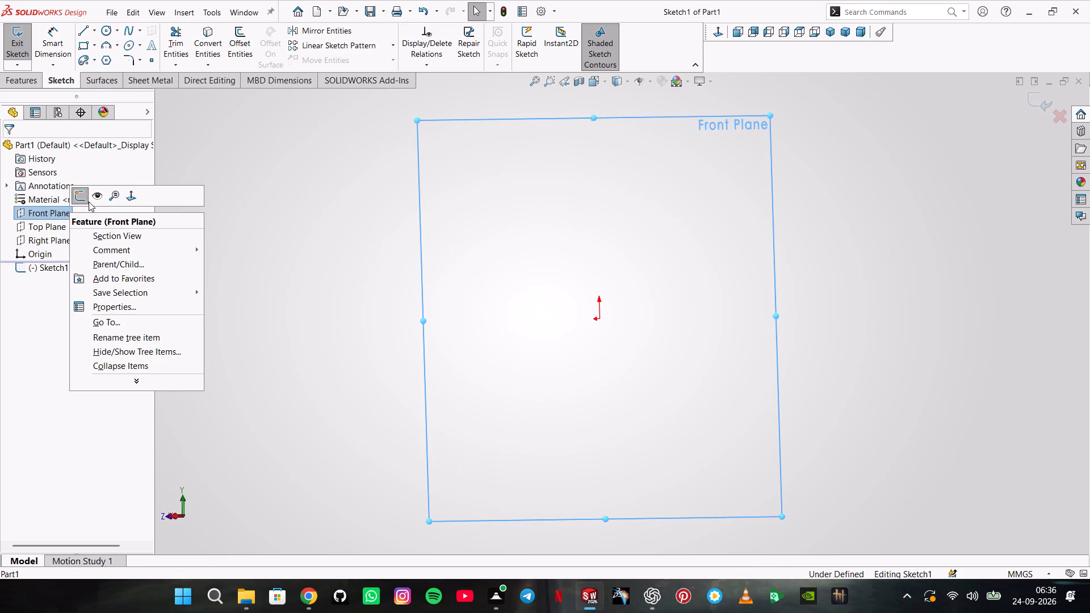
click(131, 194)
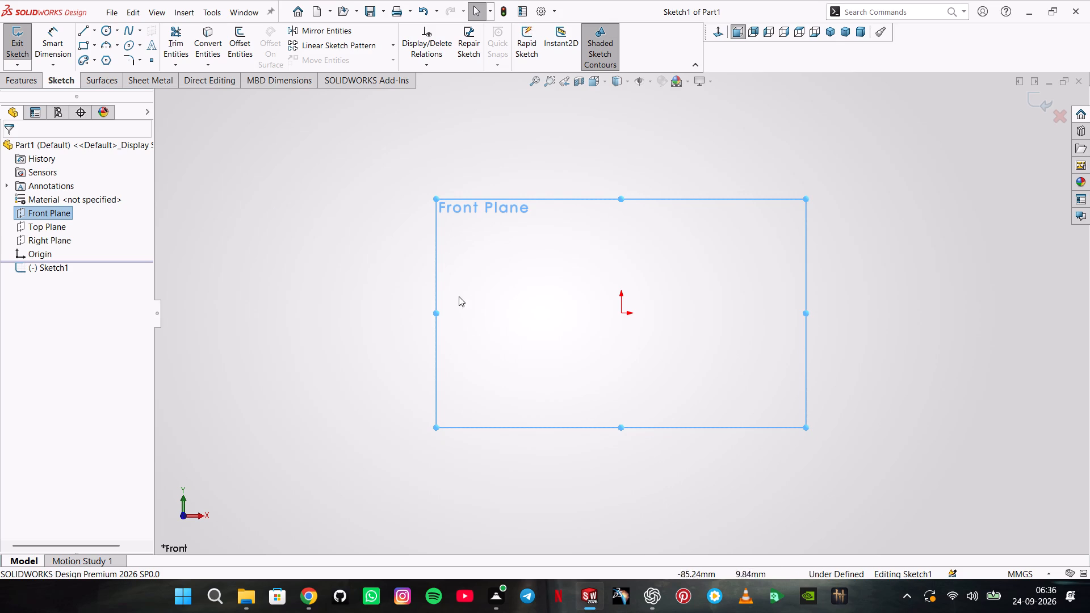
Sketch a vertical construction centerline about 90 mm long, running upward from the origin.
click(95, 33)
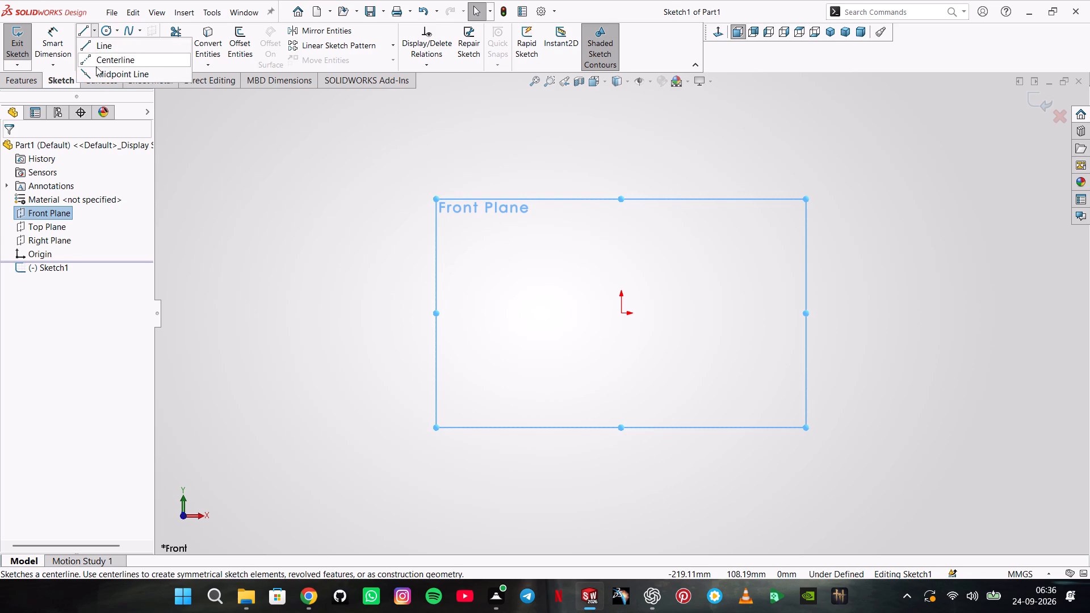
click(97, 66)
click(623, 312)
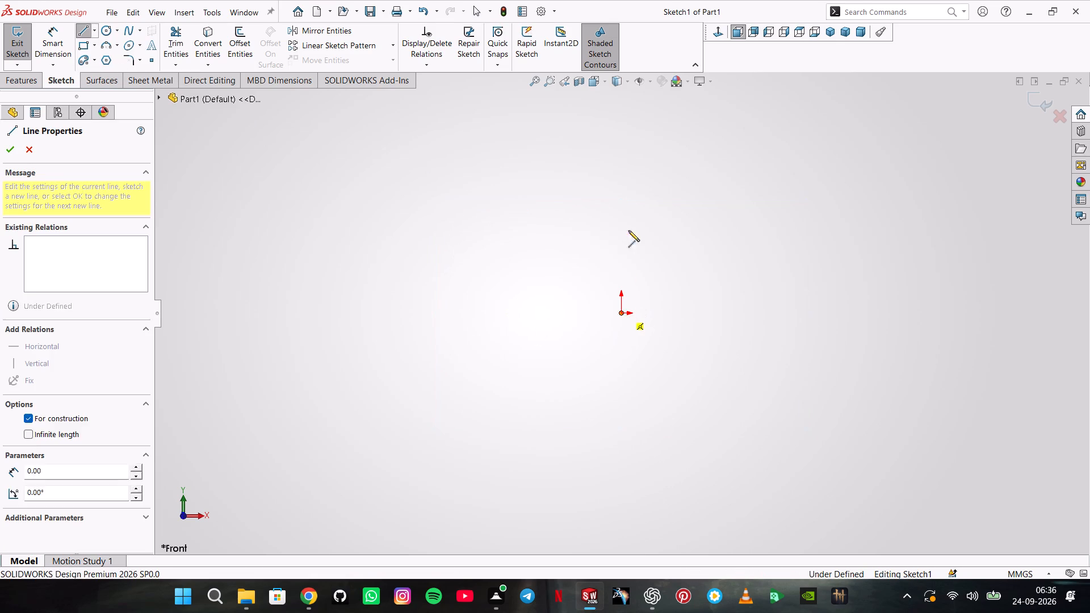
click(618, 127)
click(502, 125)
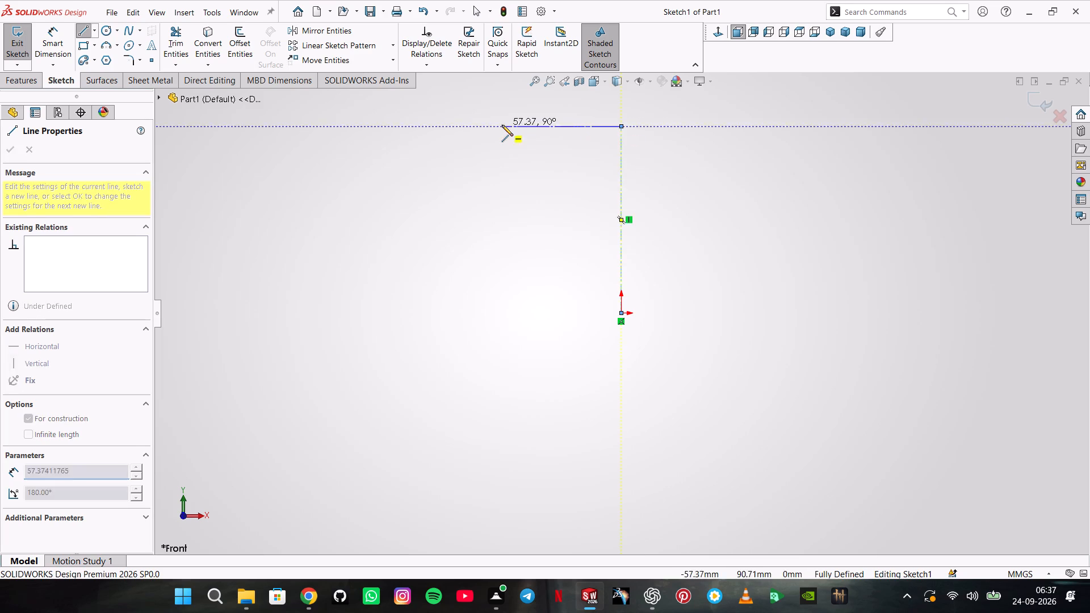
click(502, 125)
Sketch two connected lines from the origin outward to the left and back up to a point on the centerline, forming a half-diamond.
click(77, 26)
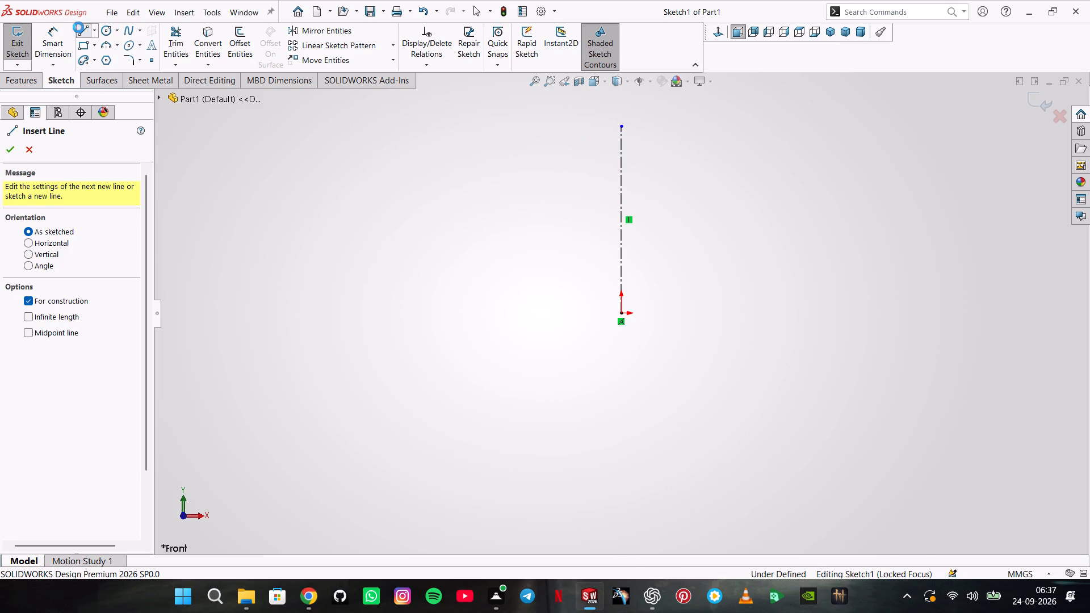
click(622, 314)
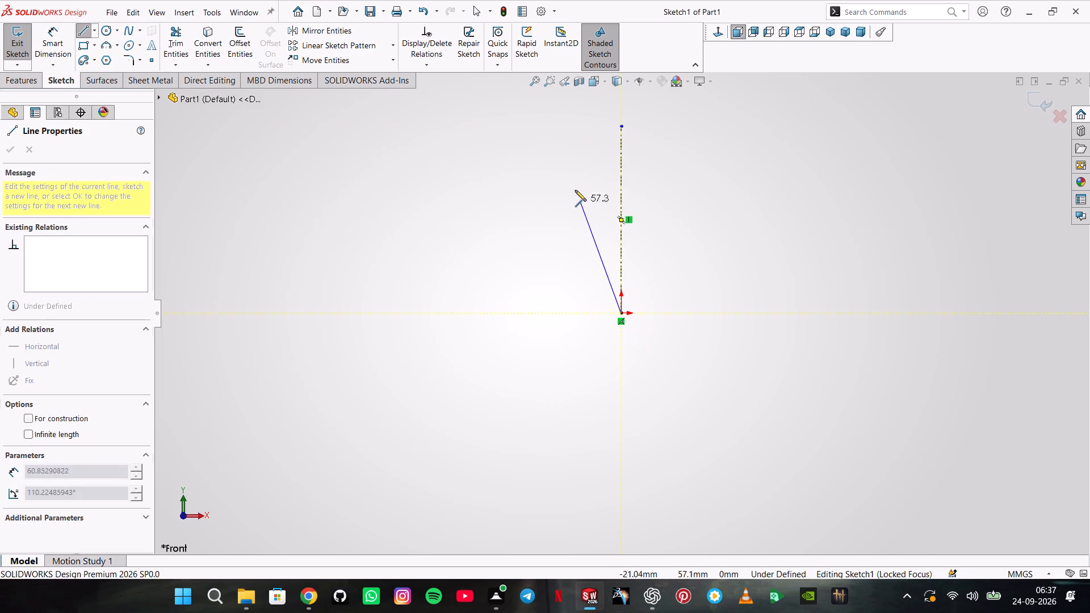
click(589, 232)
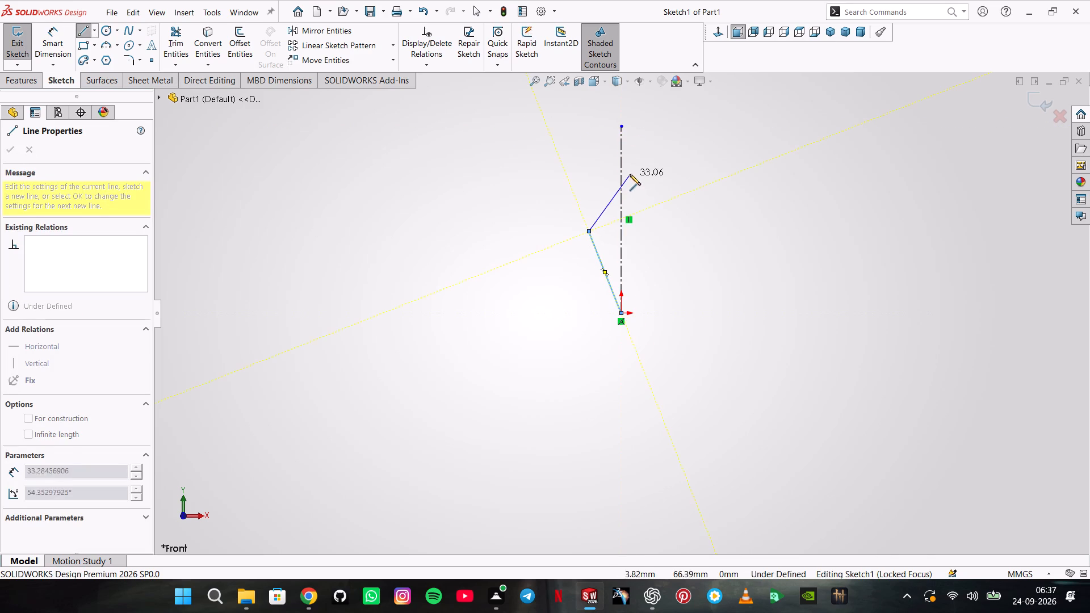
click(622, 161)
double_click(551, 157)
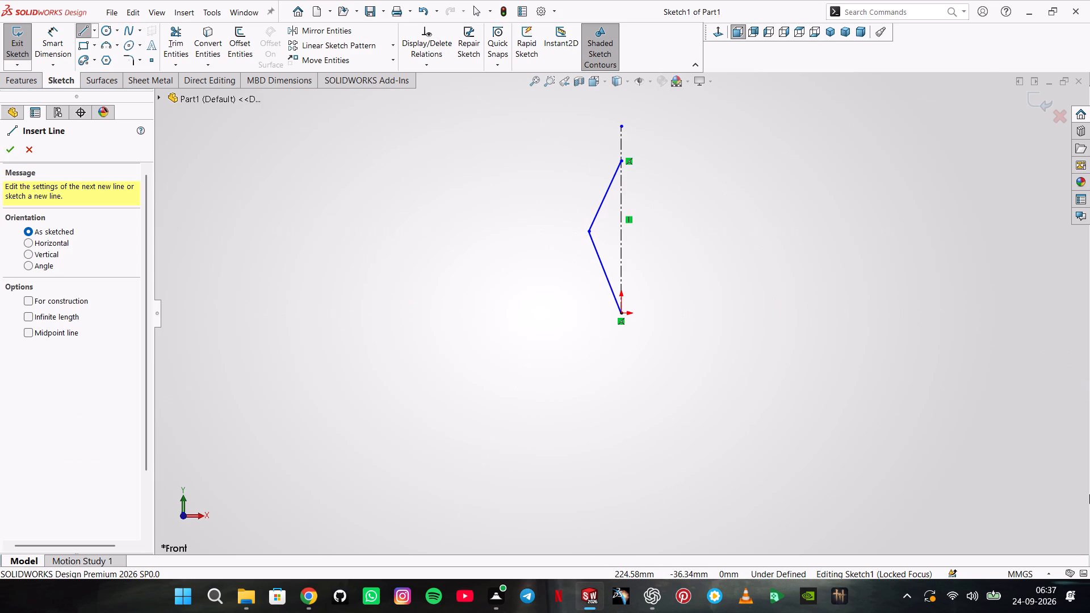
Dimension the angle between the lower slanted line and the centerline as 10°.
click(66, 47)
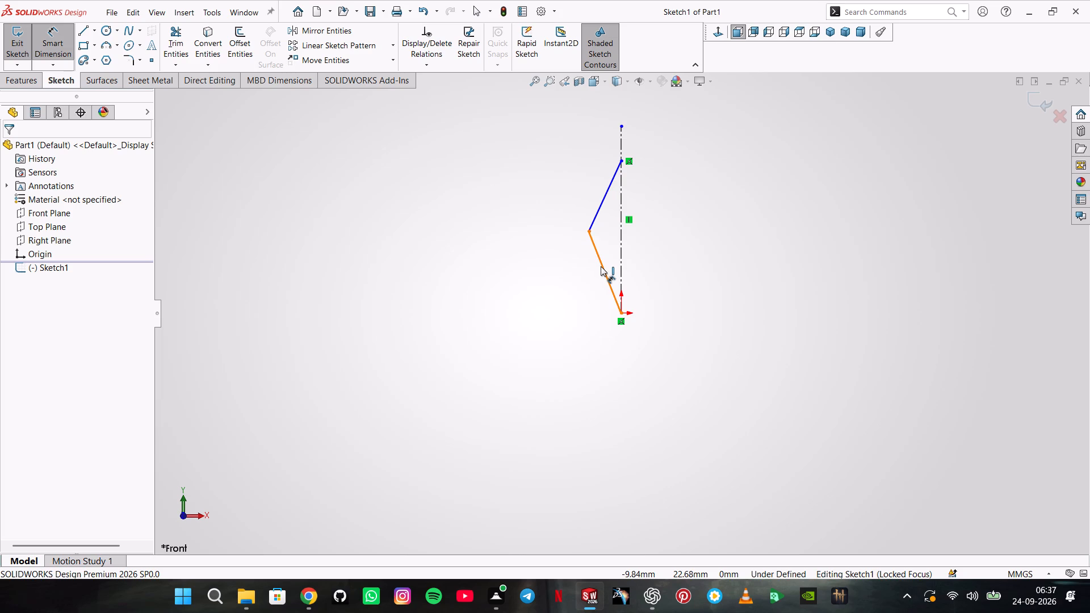
click(601, 266)
click(621, 261)
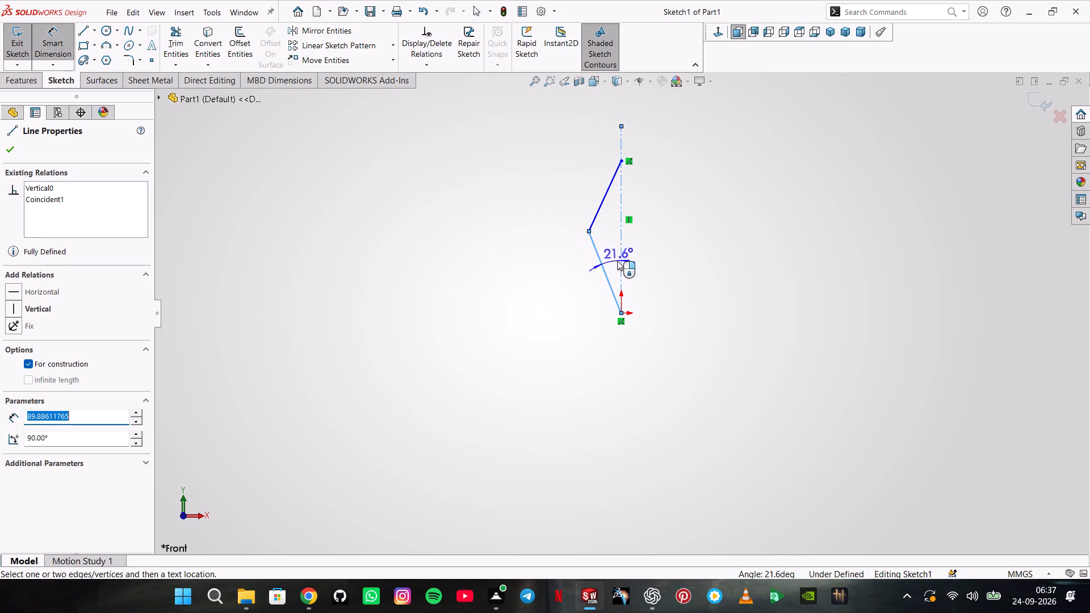
click(616, 261)
text(10)
key(Return)
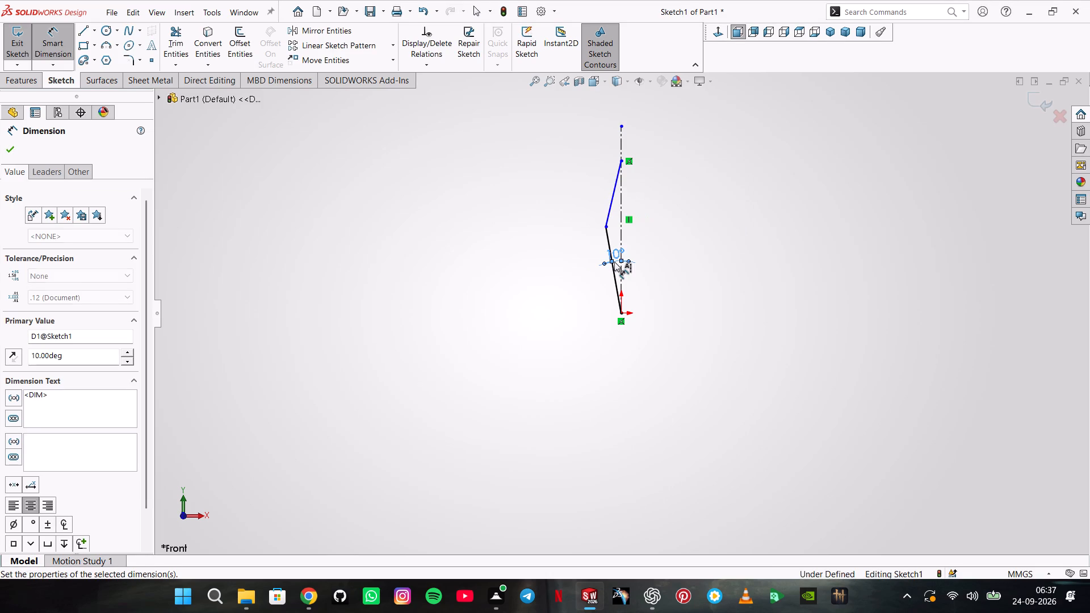
Dimension the vertical distance from the origin to the half-diamond's outer corner as 50 mm.
click(606, 225)
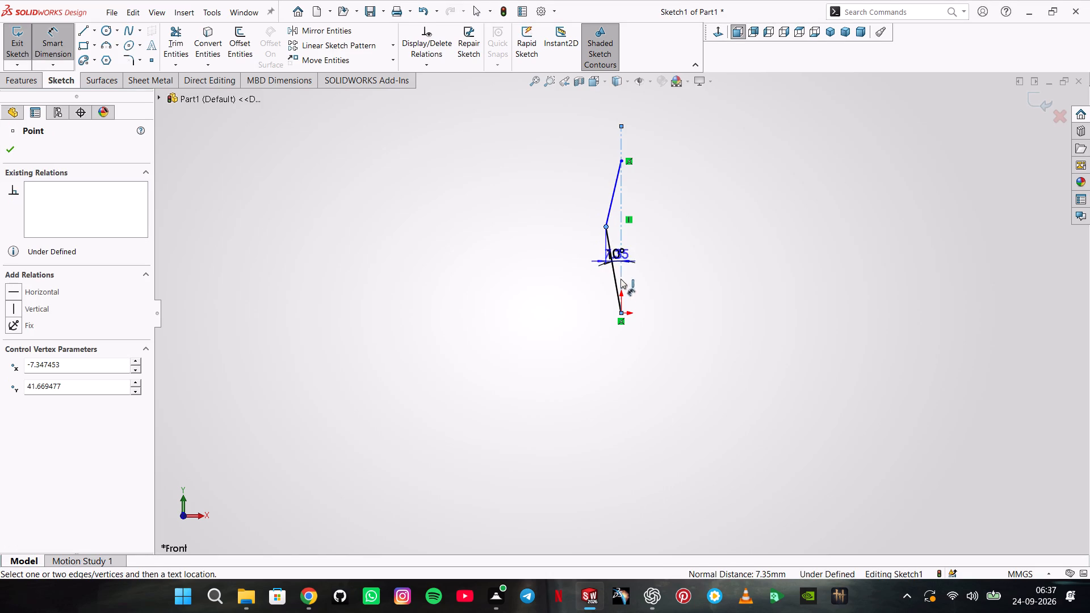
click(621, 310)
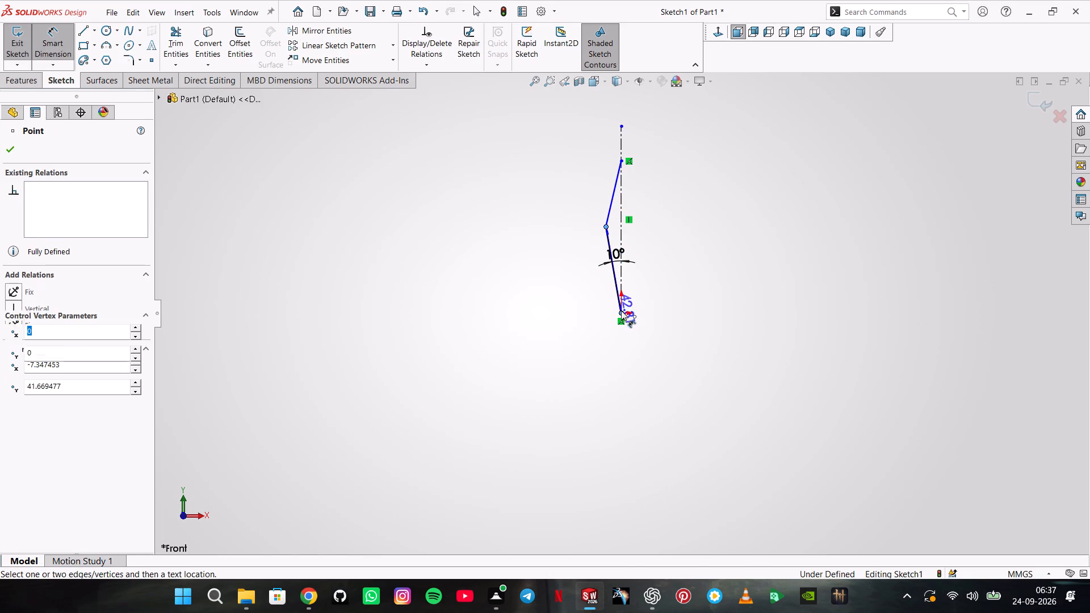
click(508, 283)
text(50)
key(Return)
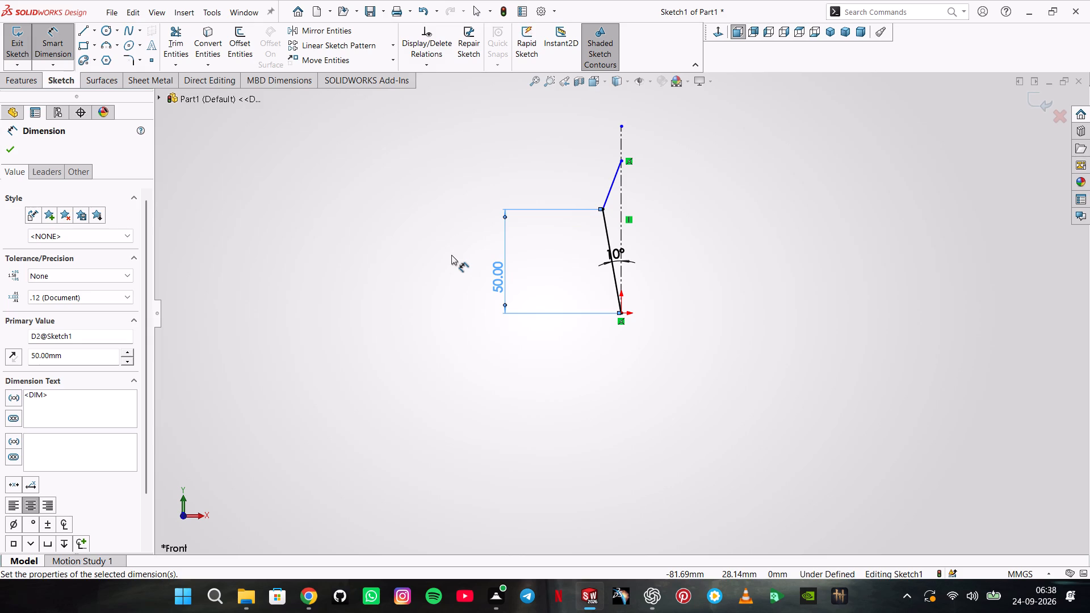
Dimension the upper slanted line's vertical height as 20 mm.
click(608, 189)
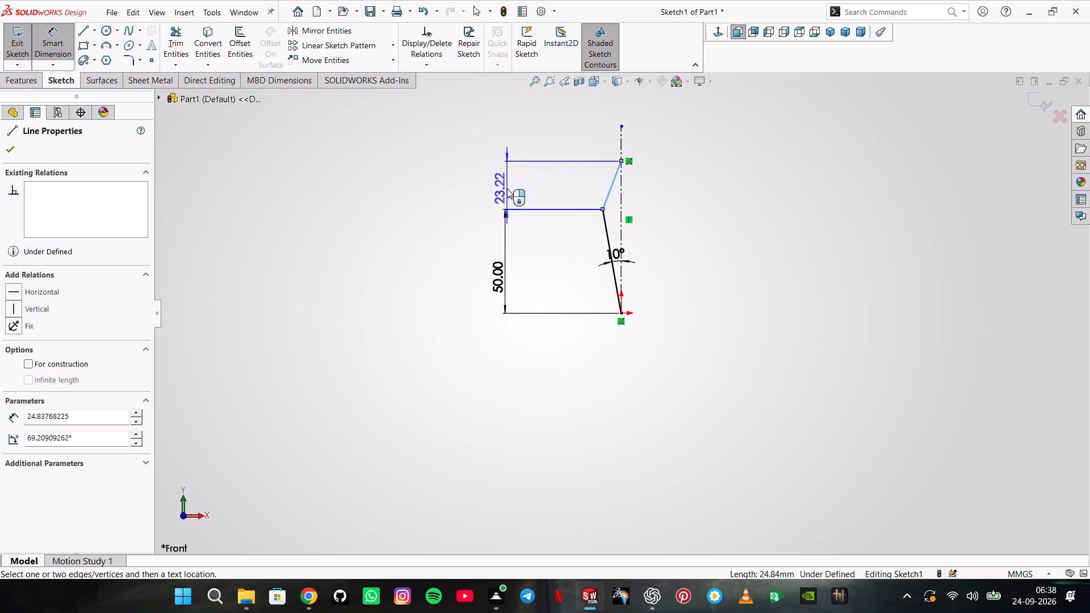
click(507, 188)
text(20)
key(Return)
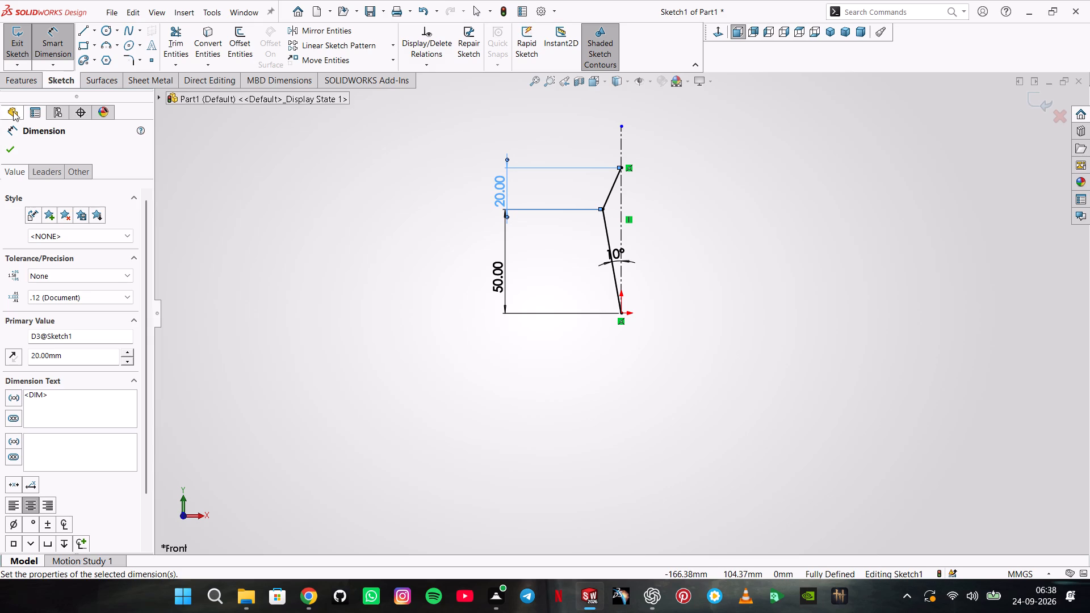
click(15, 149)
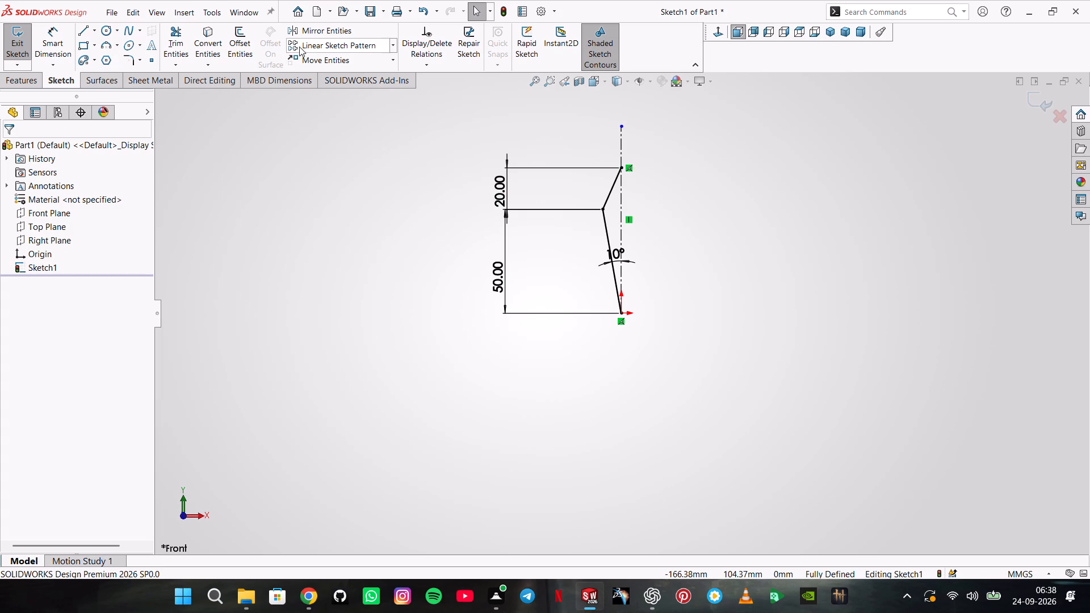
Mirror the two slanted lines about the vertical centerline, keeping the originals, to close the diamond profile.
click(309, 37)
drag(586, 177, 600, 258)
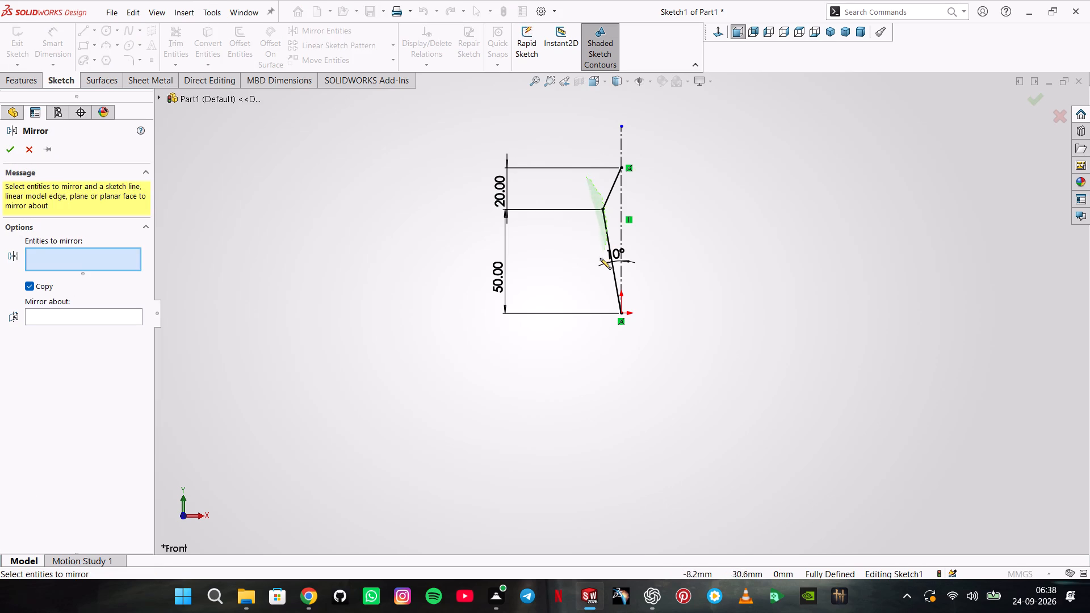
drag(600, 258, 597, 263)
click(111, 337)
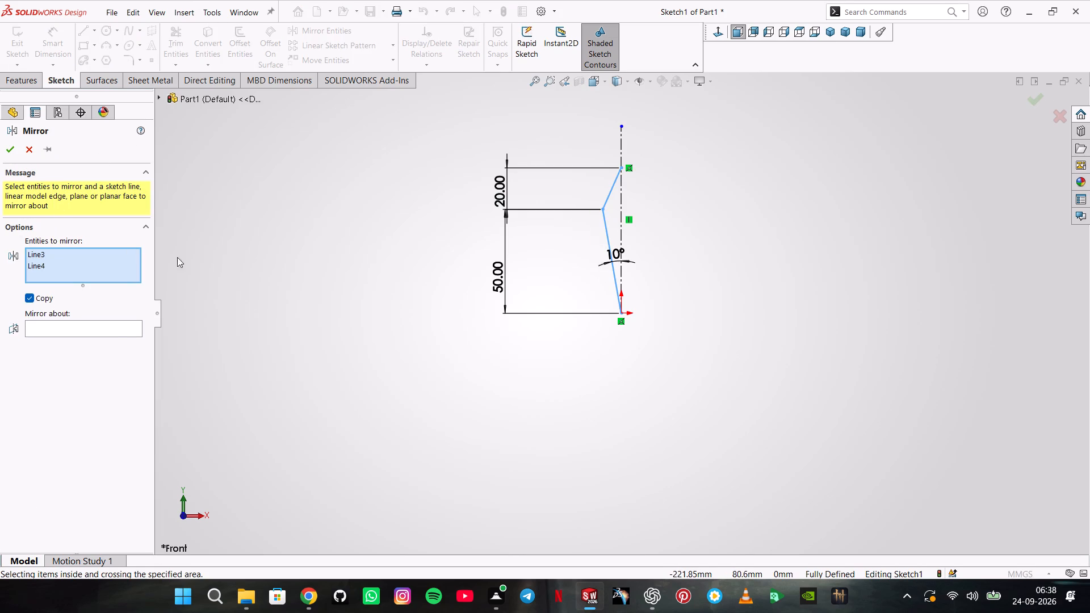
click(626, 153)
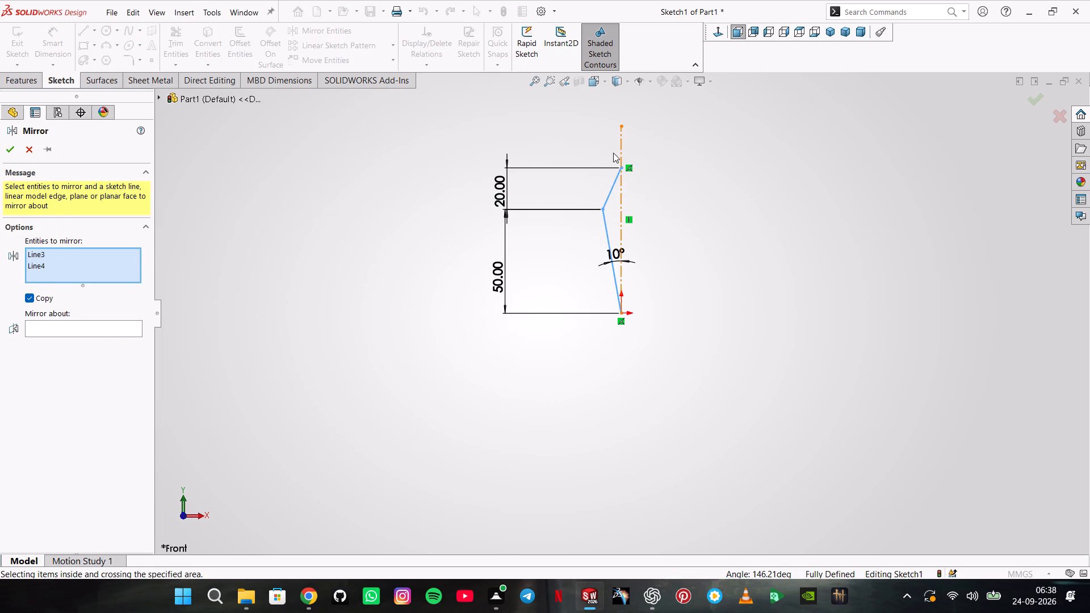
click(622, 152)
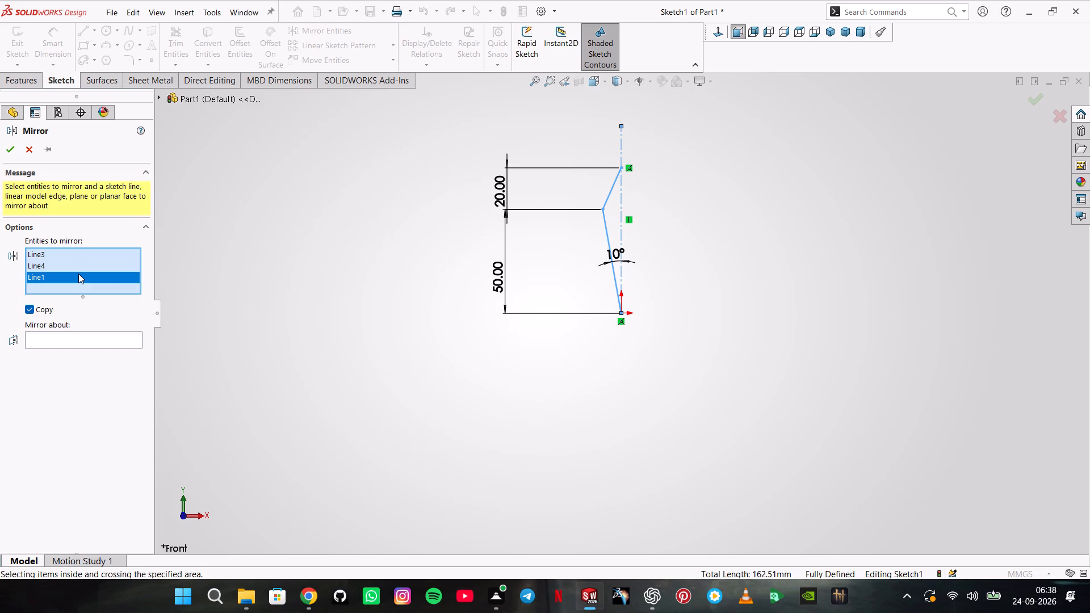
right_click(78, 274)
click(101, 291)
click(78, 335)
click(82, 334)
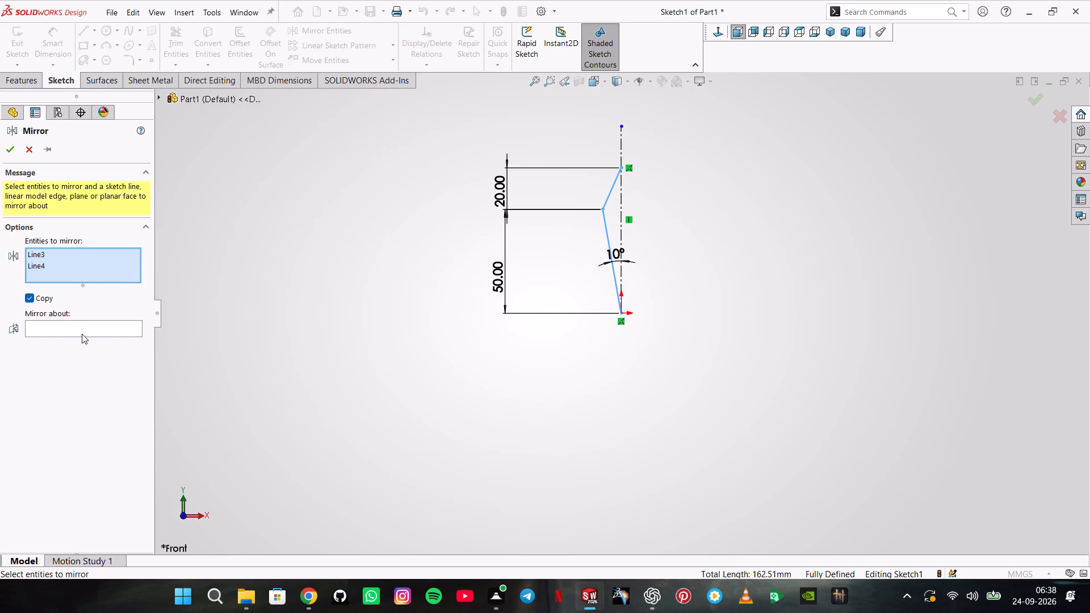
click(100, 332)
click(623, 144)
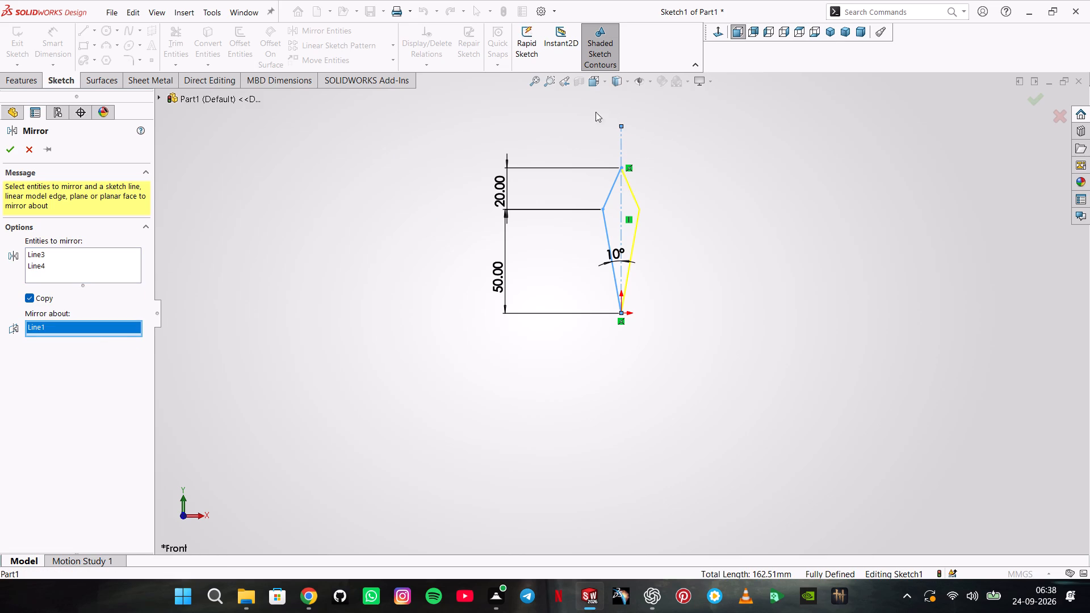
click(6, 148)
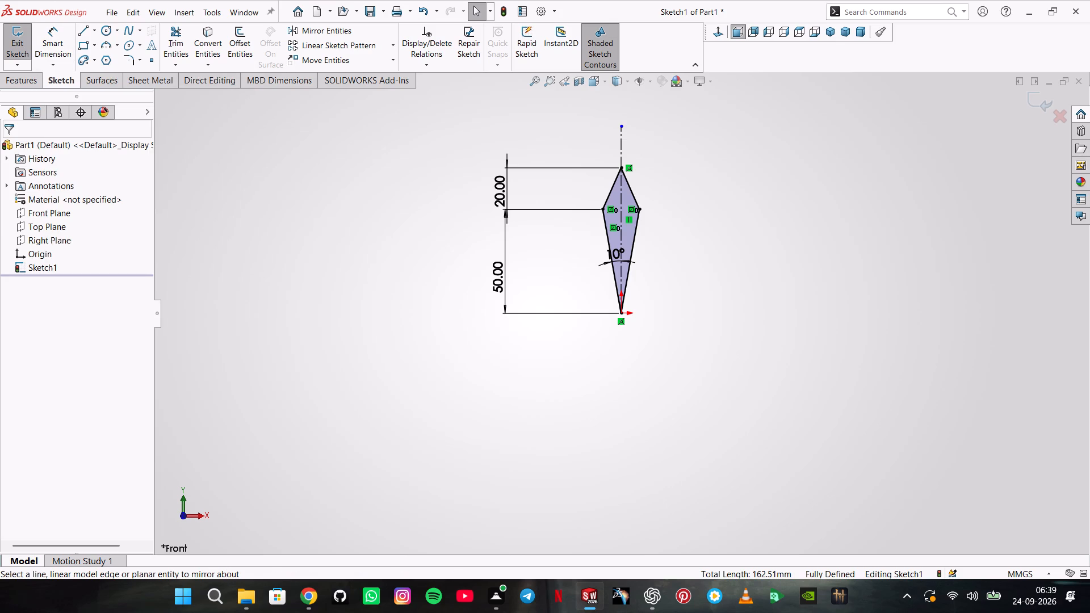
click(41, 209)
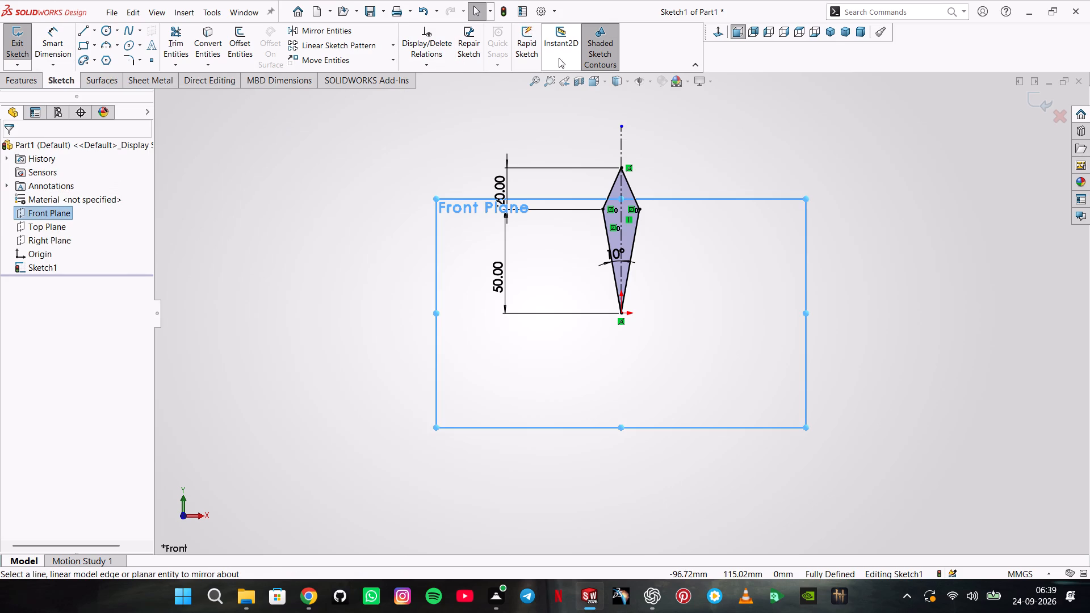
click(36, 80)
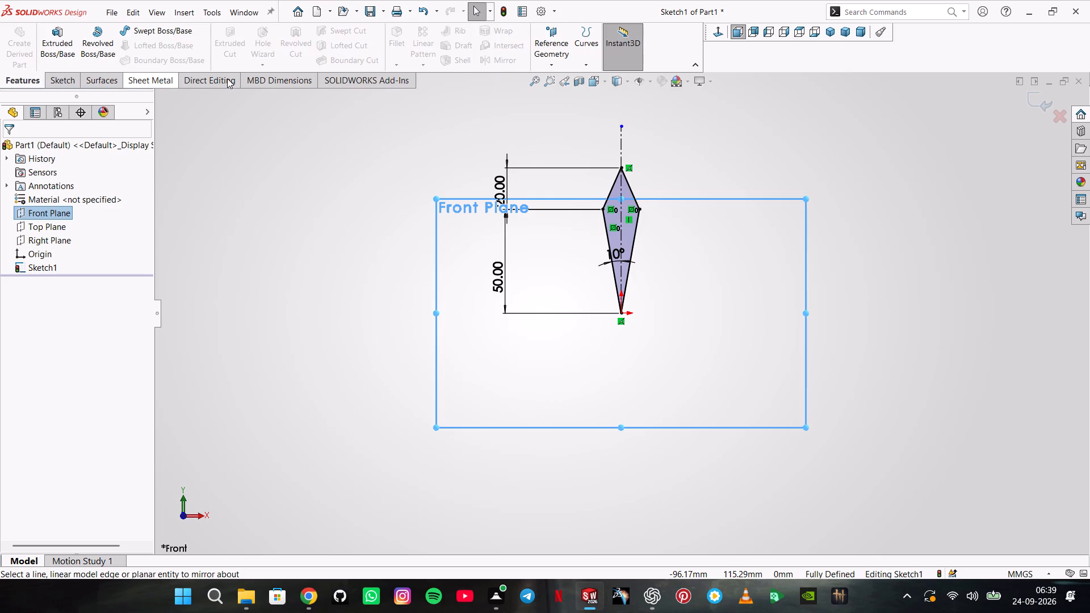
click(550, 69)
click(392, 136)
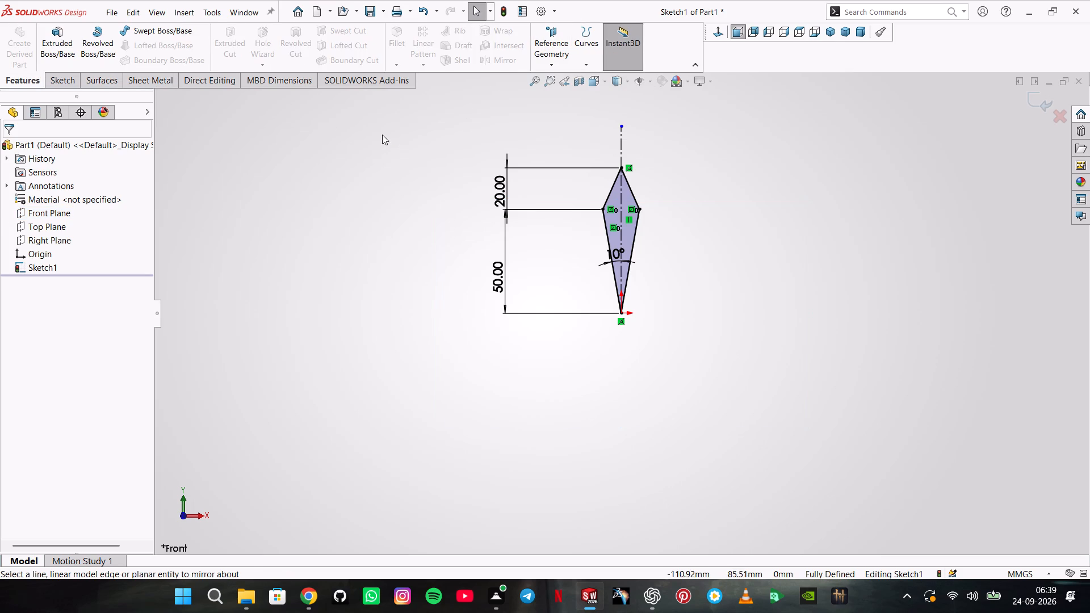
Exit the finished diamond sketch.
click(55, 79)
click(22, 52)
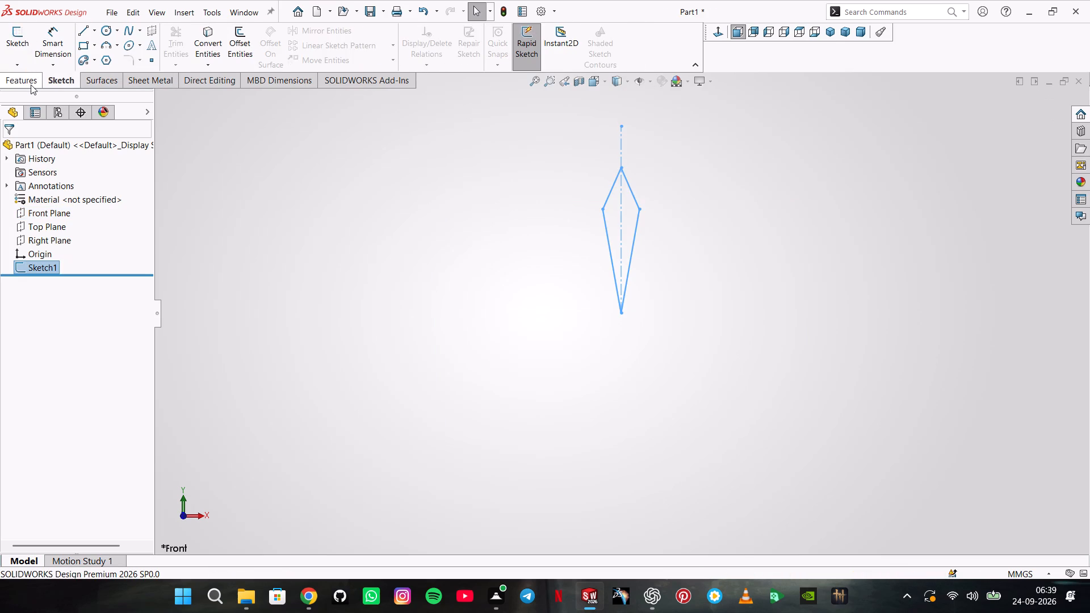
Create a reference plane offset 101.5 mm from the Front Plane.
click(31, 85)
click(559, 65)
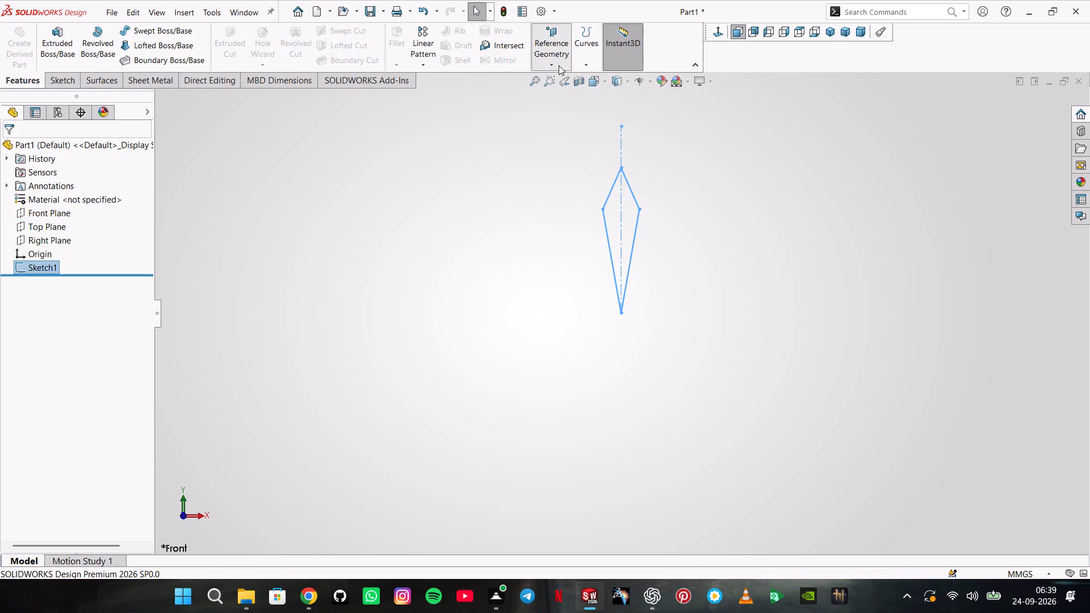
click(559, 77)
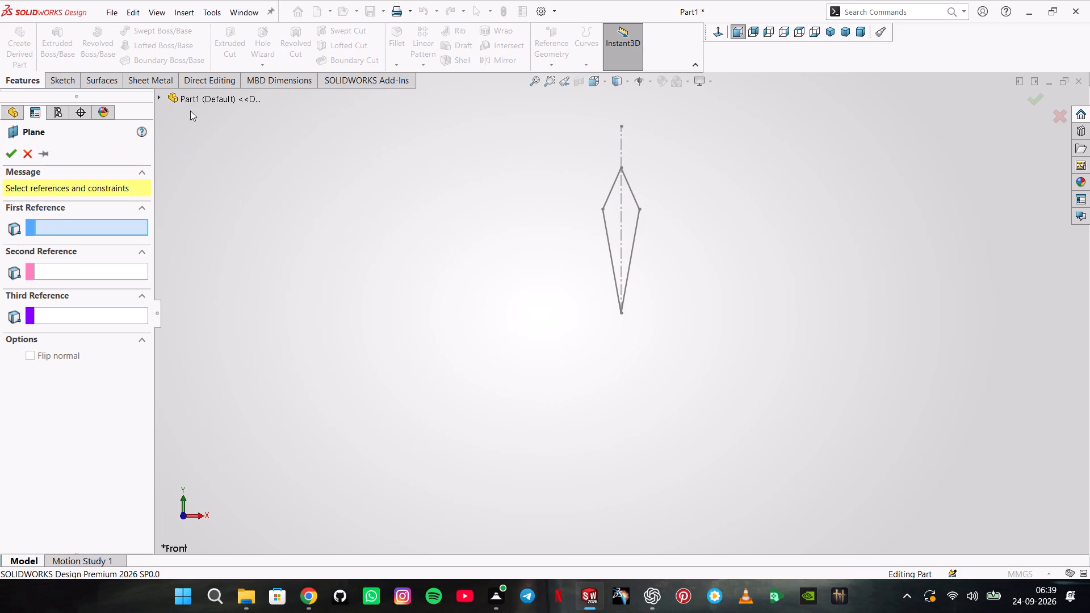
click(160, 98)
click(182, 162)
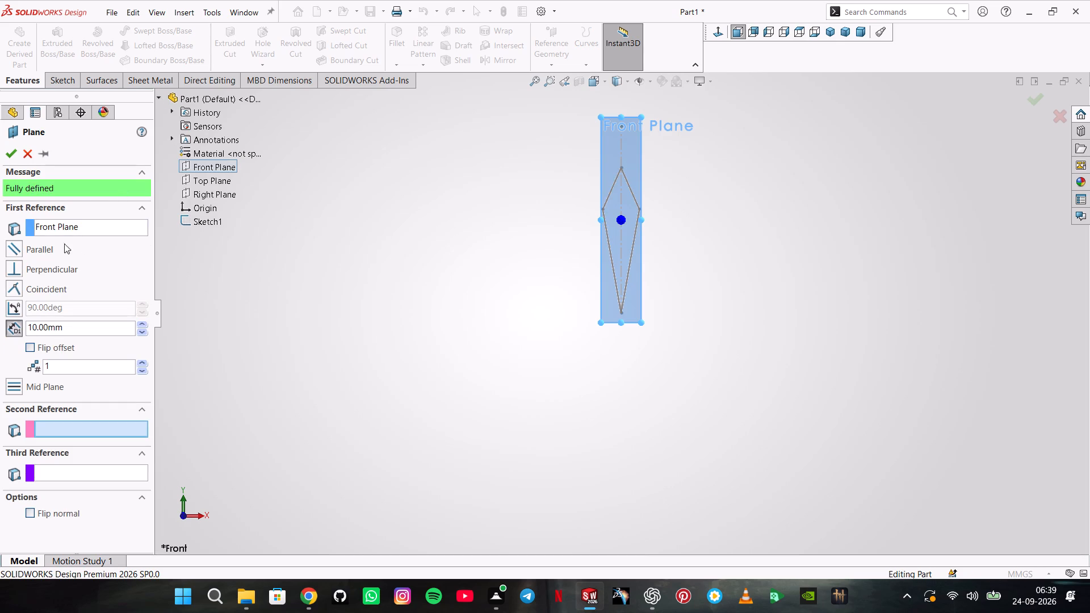
click(93, 324)
click(93, 324)
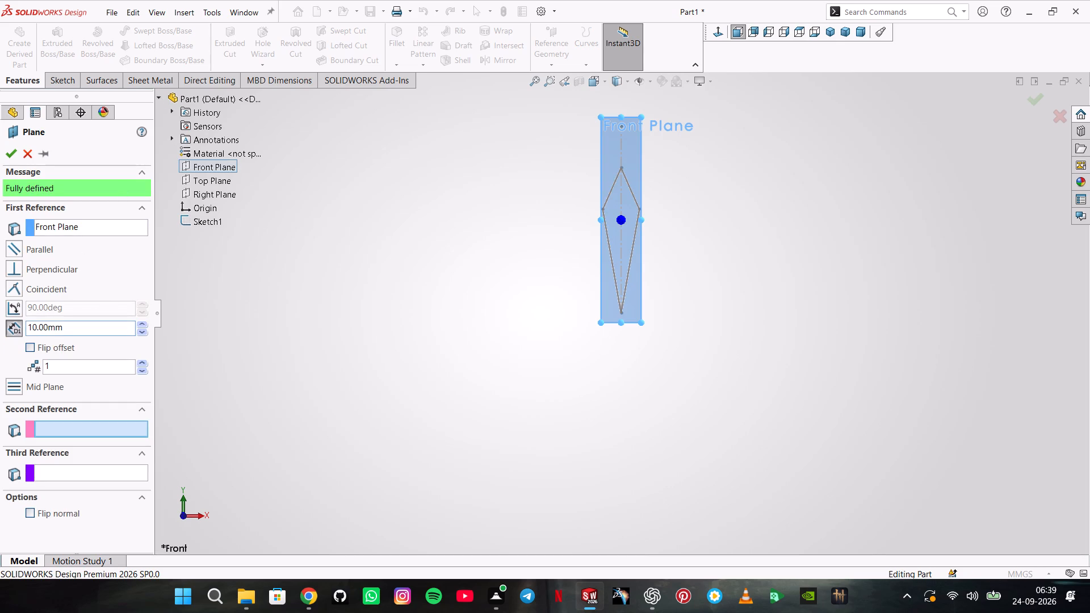
double_click(93, 324)
text(10)
key(1)
key(period)
key(5)
key(0)
key(Return)
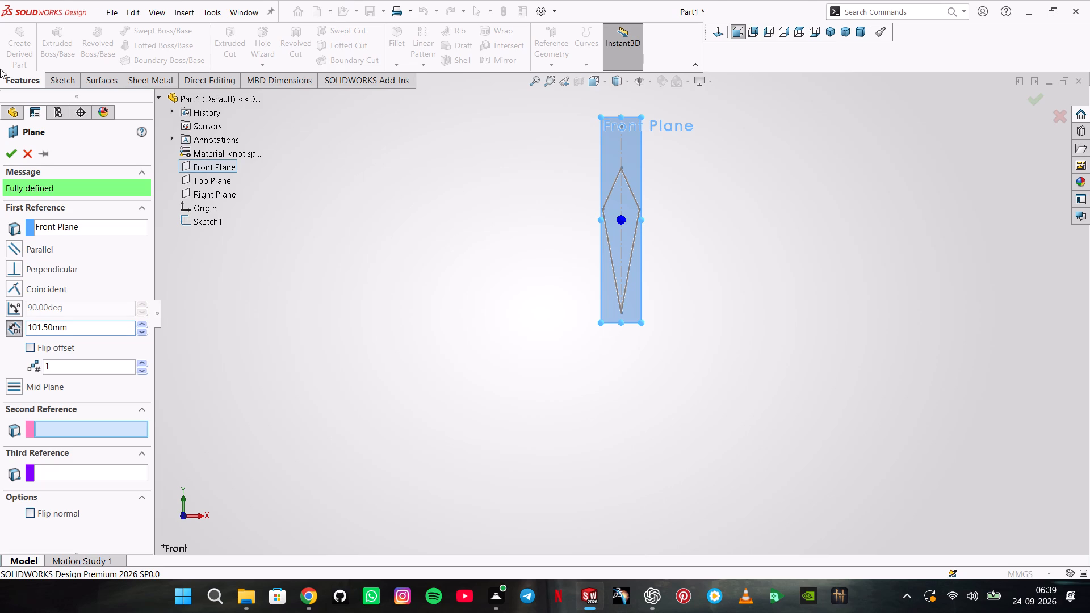
click(7, 150)
Start a sketch on the new offset plane.
click(53, 81)
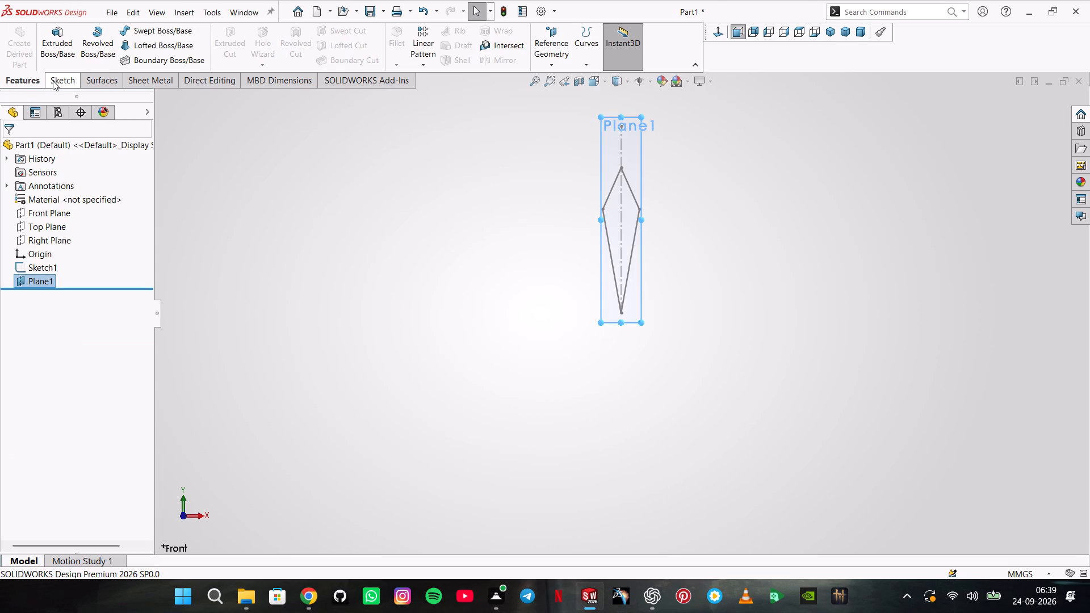
click(18, 39)
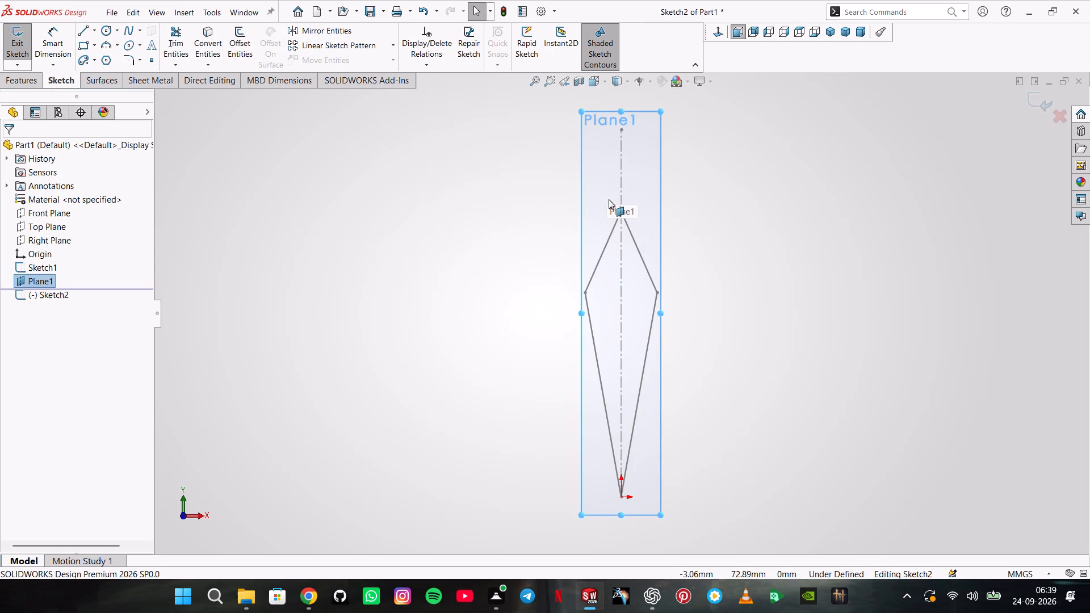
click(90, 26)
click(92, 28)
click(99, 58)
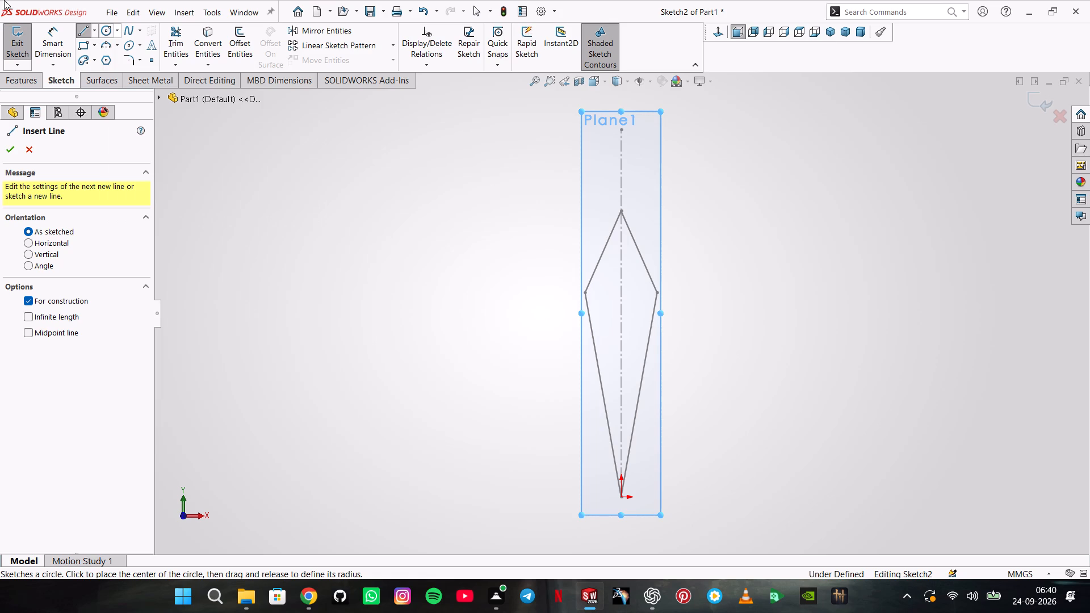
Sketch a line about 21 mm from the origin along the diamond's lower left edge, continuing with one about 14 mm up to the centerline.
click(87, 28)
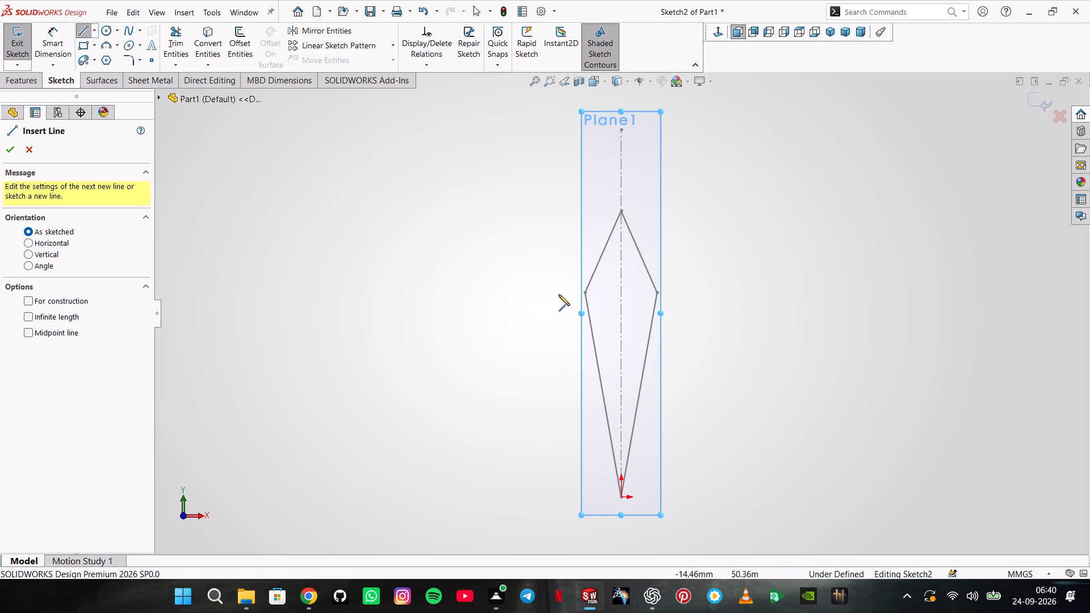
click(620, 495)
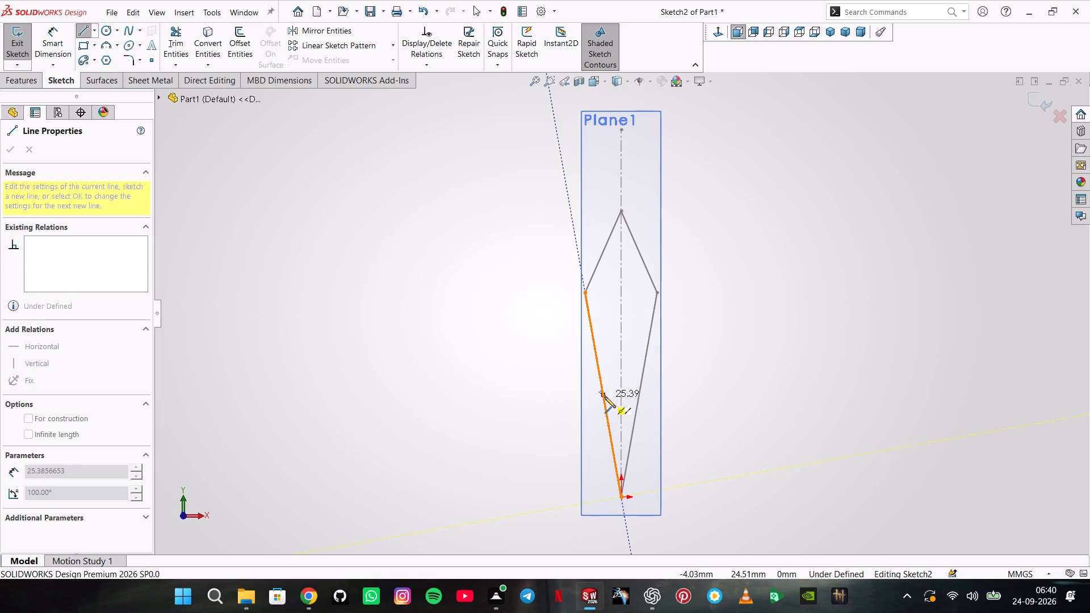
click(609, 412)
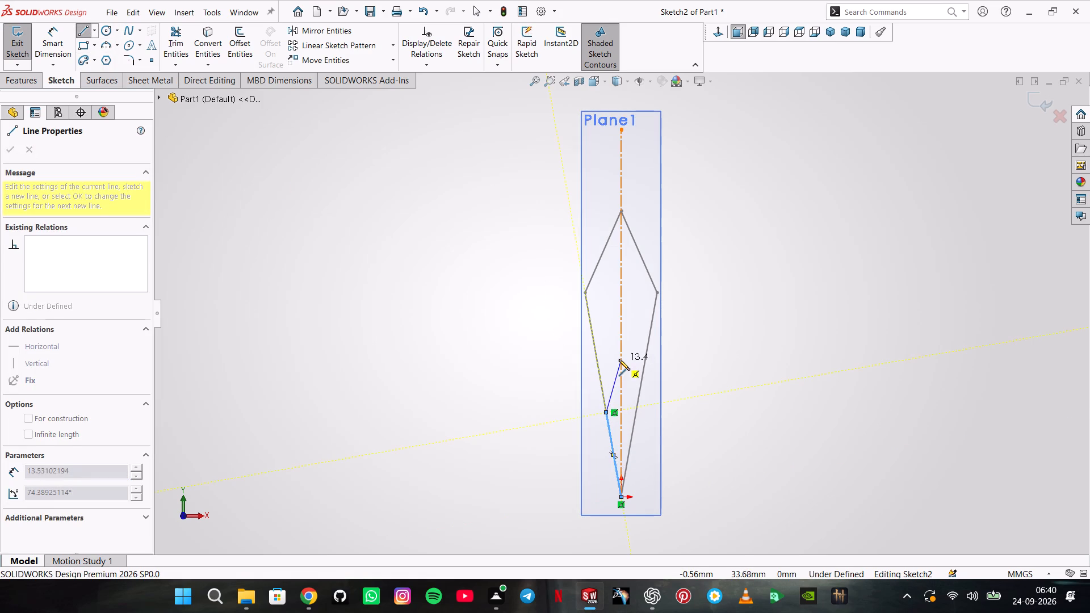
click(620, 358)
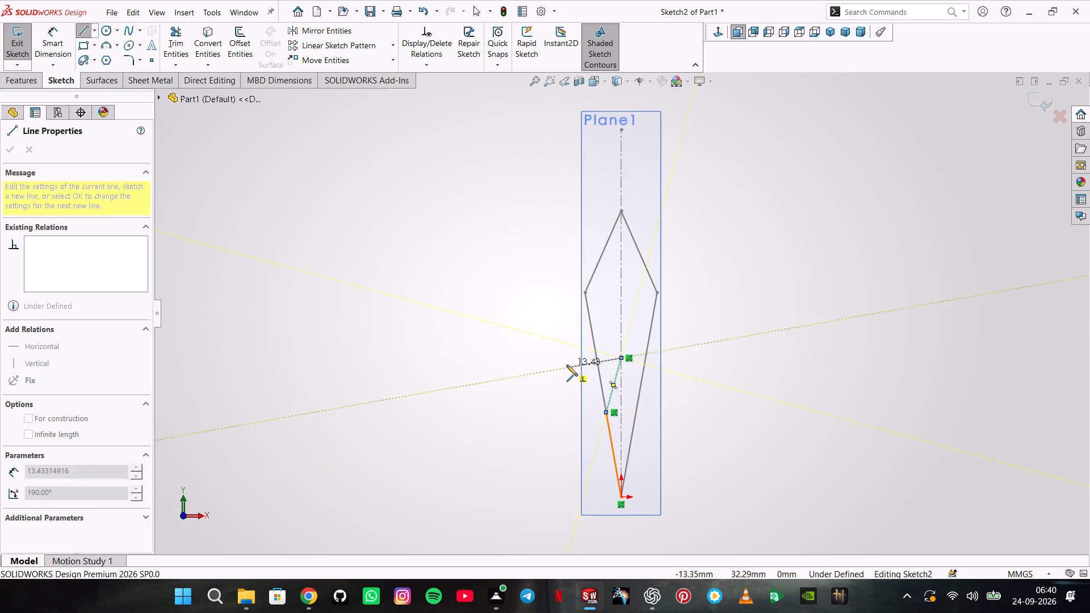
double_click(567, 365)
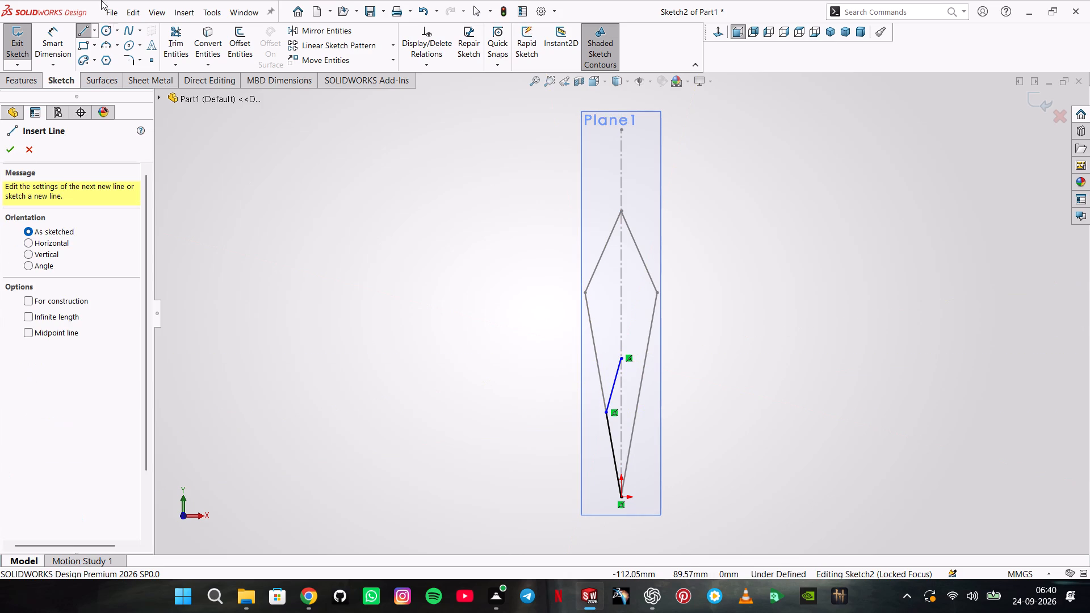
Dimension the new upper slanted line's vertical height as 11.5 mm.
click(65, 26)
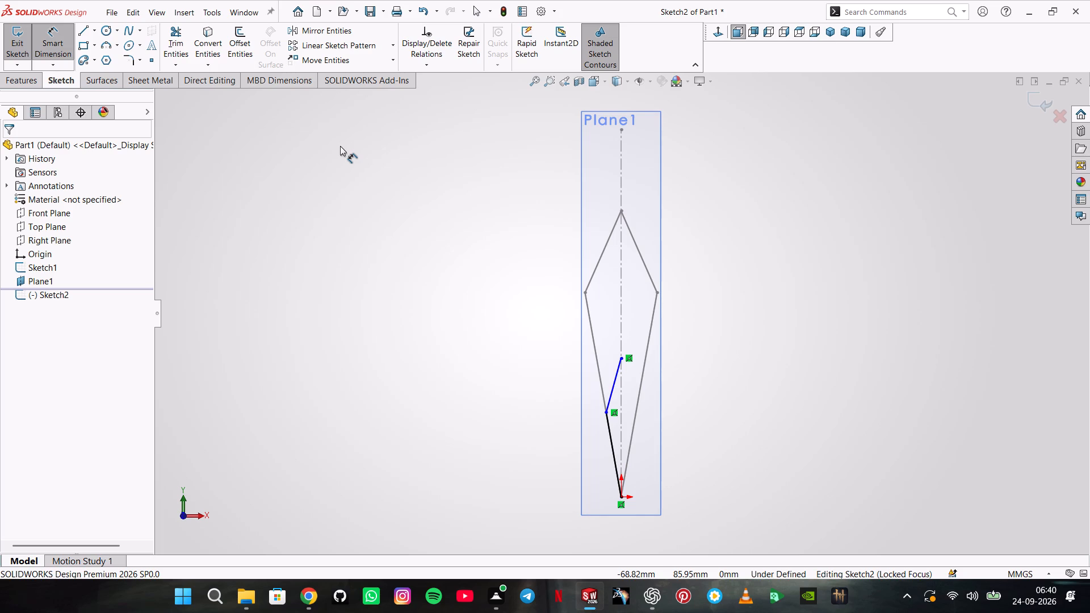
click(620, 367)
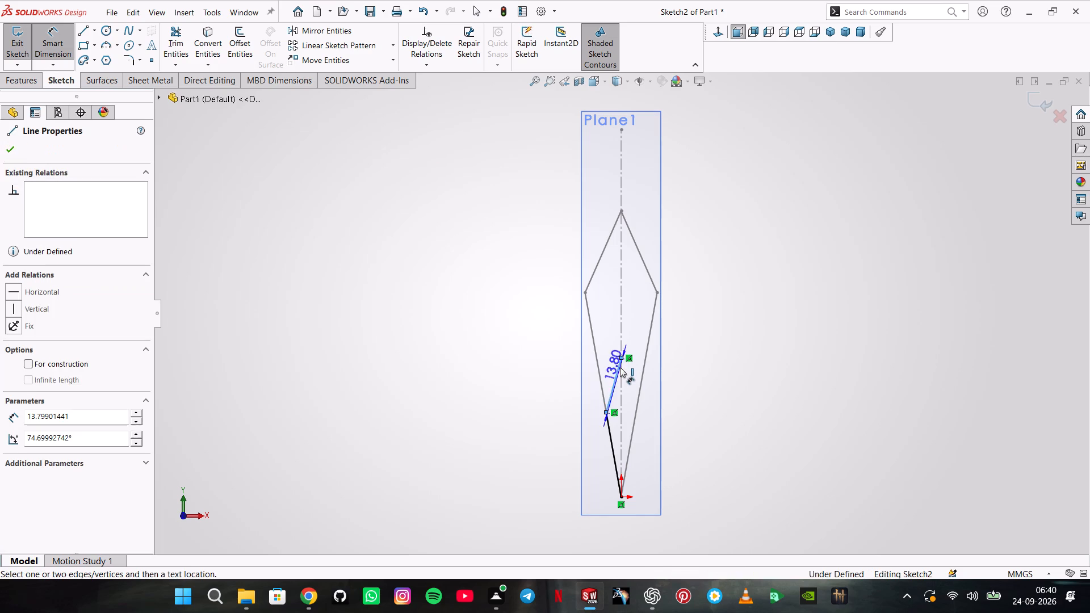
click(538, 388)
text(11.5)
key(Return)
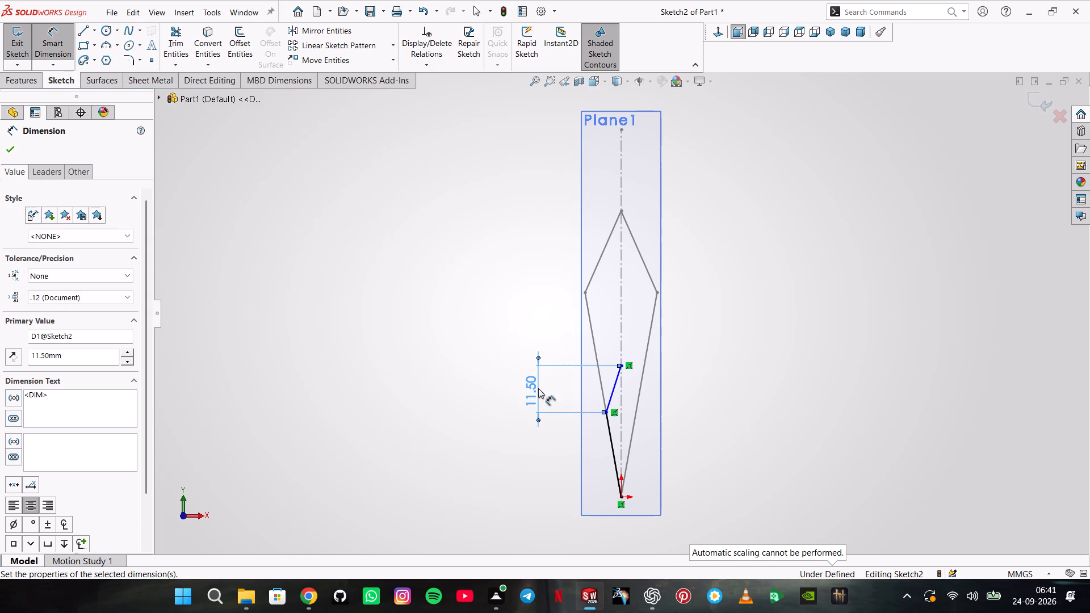
Dimension the vertical distance from the origin to the new half-profile's outer corner as 25 mm.
click(608, 415)
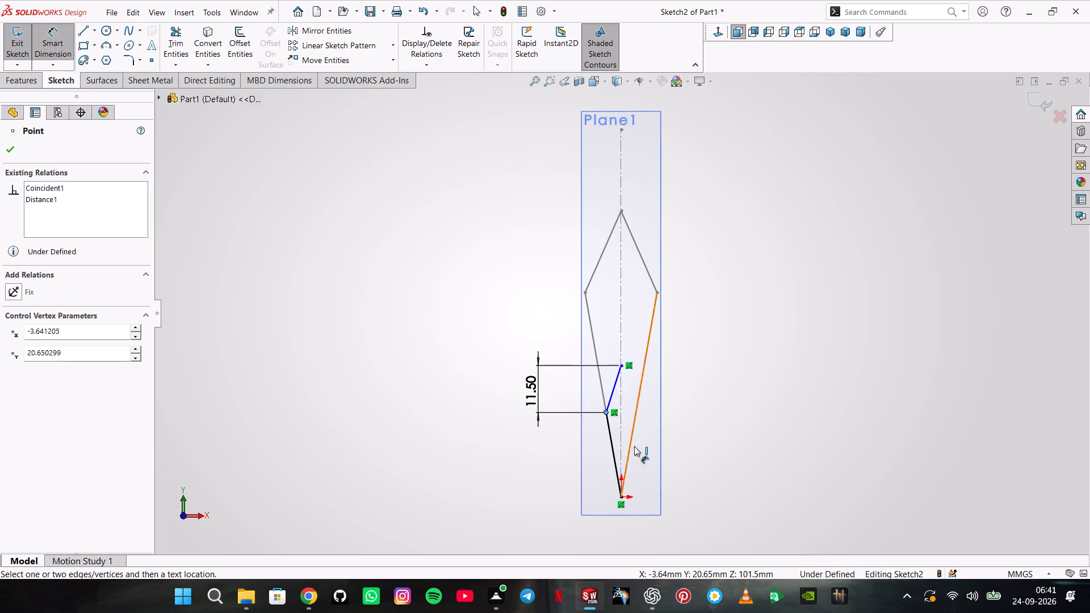
click(621, 497)
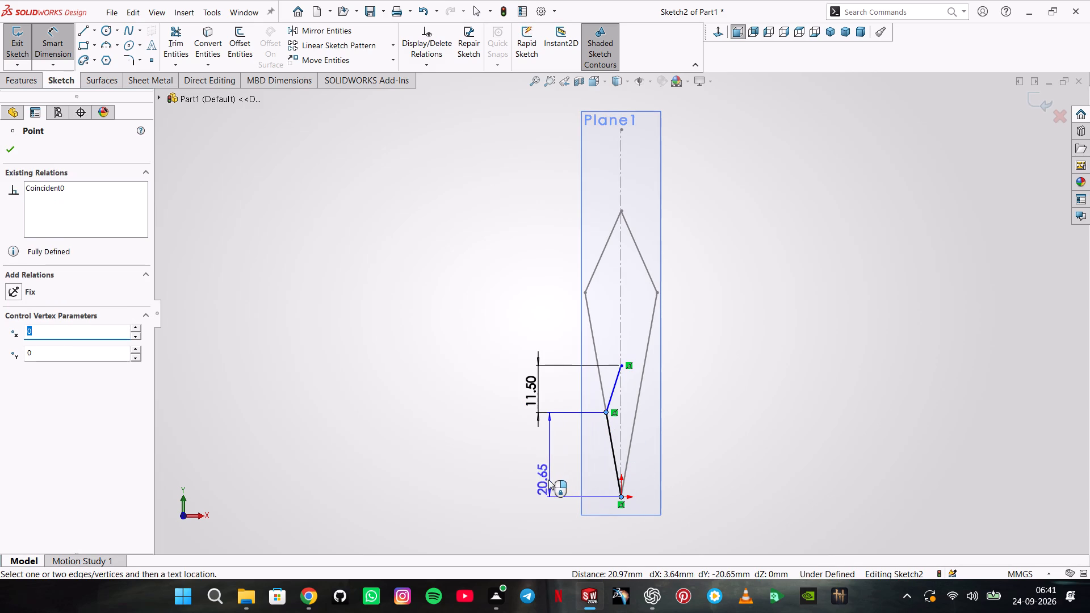
click(517, 451)
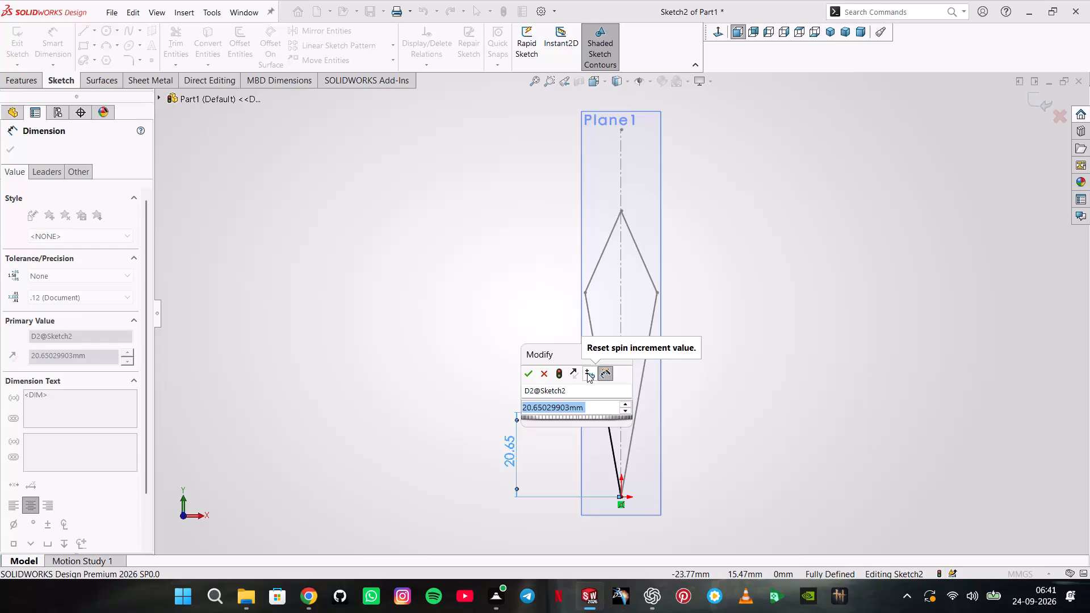
click(587, 373)
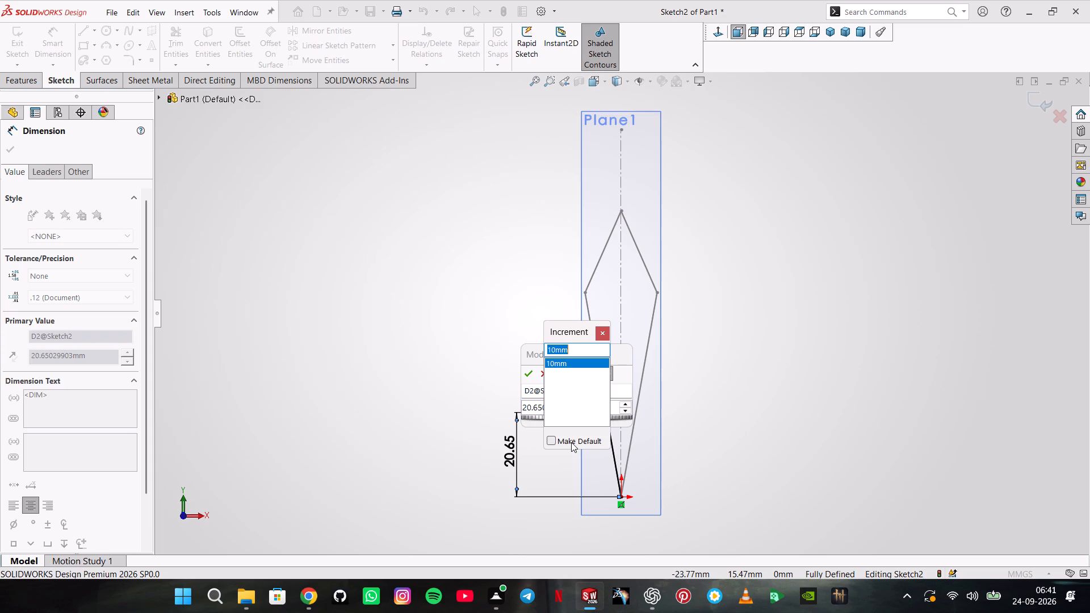
click(602, 333)
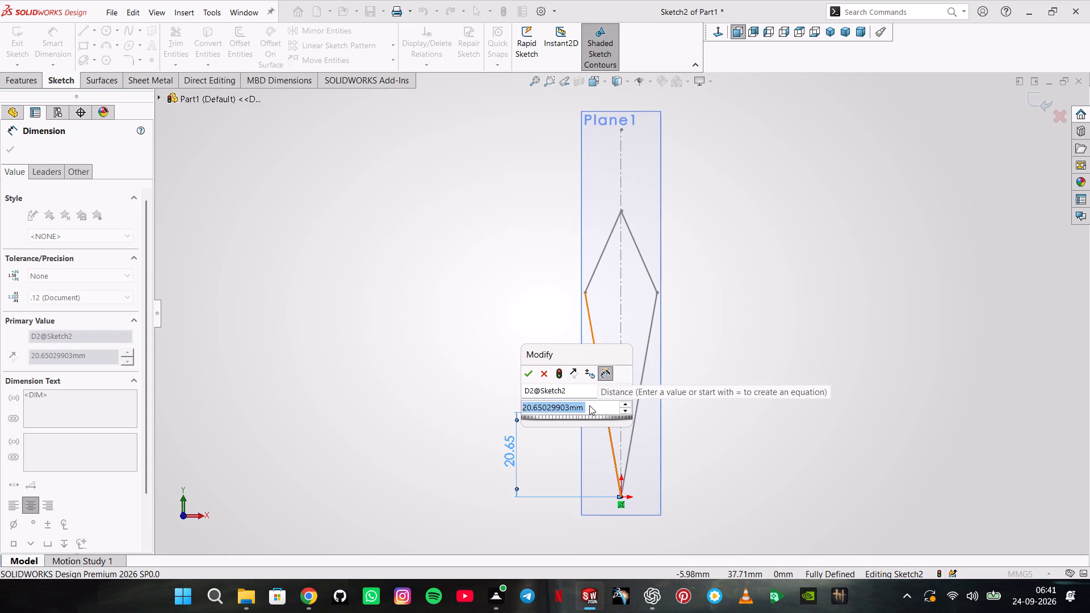
text(25)
key(Return)
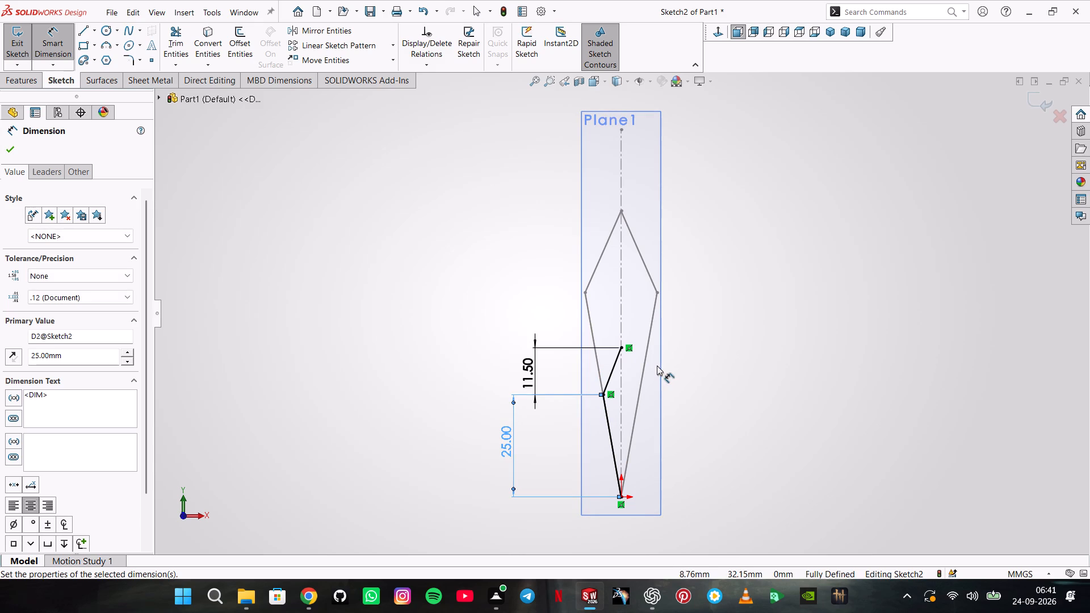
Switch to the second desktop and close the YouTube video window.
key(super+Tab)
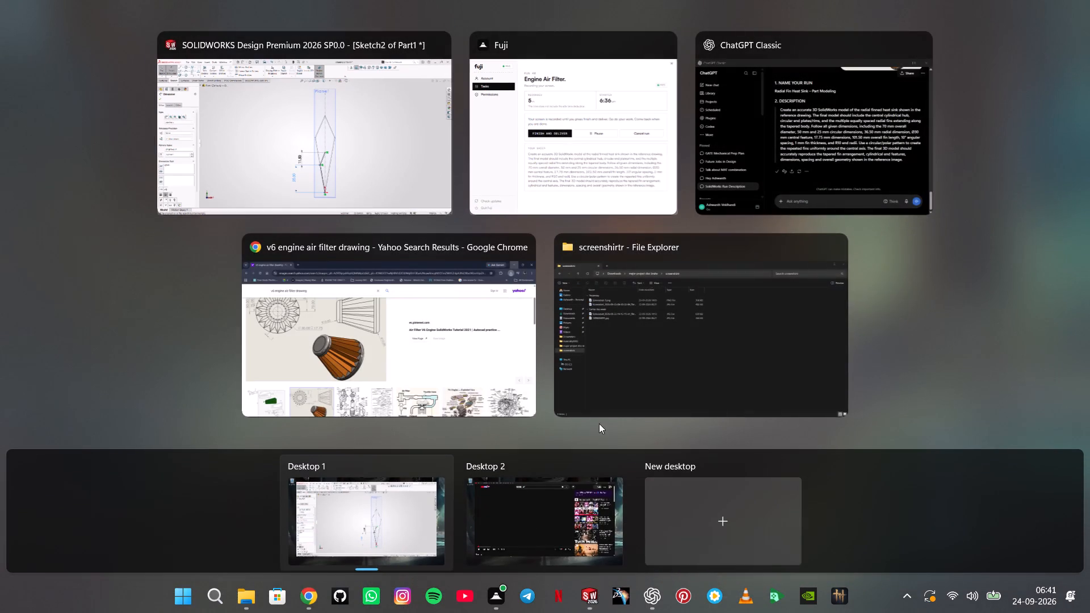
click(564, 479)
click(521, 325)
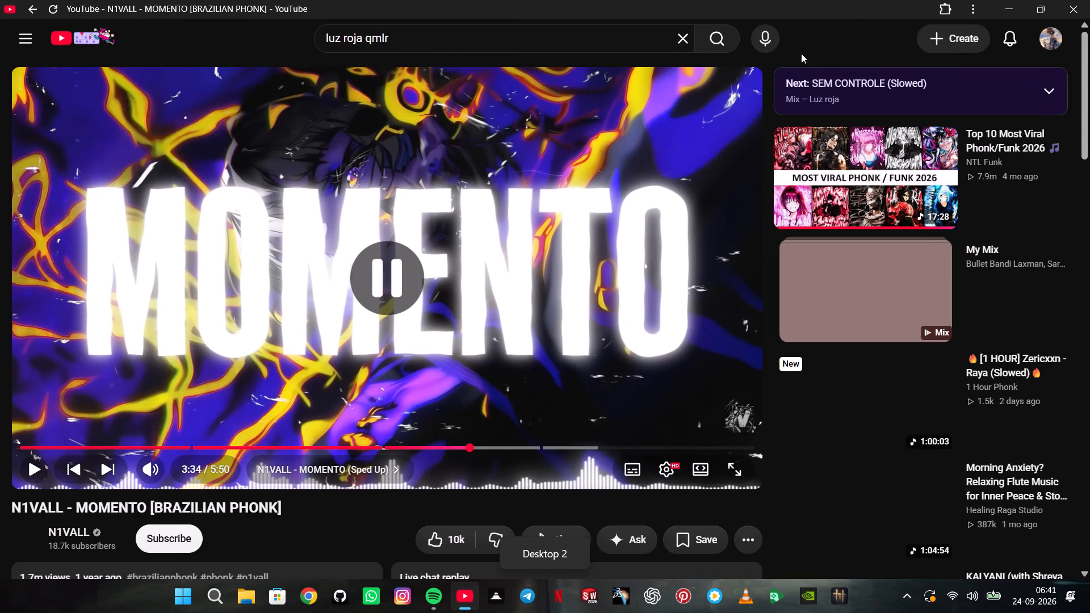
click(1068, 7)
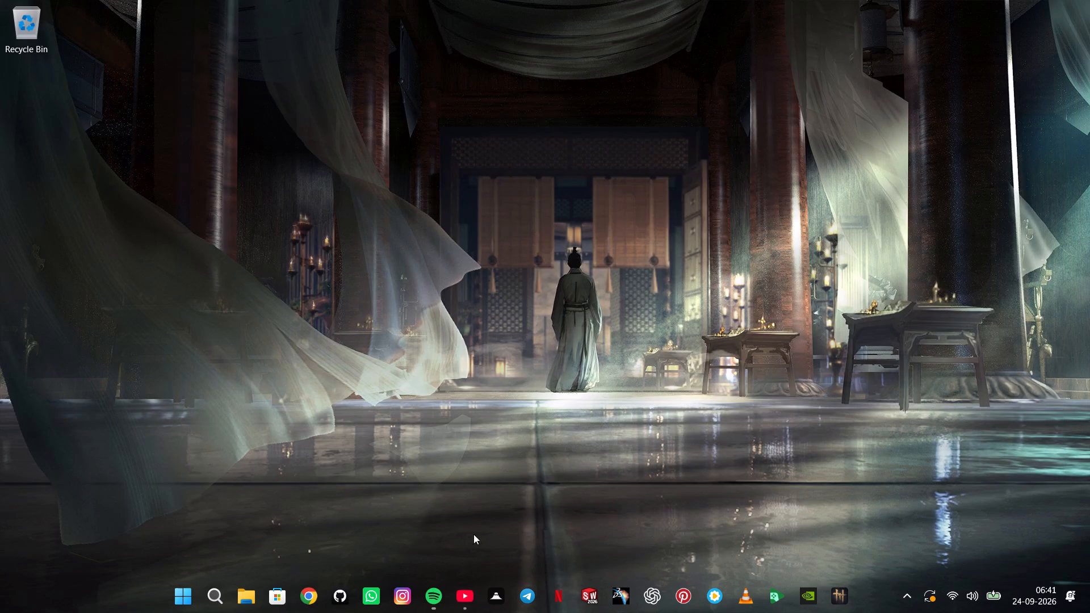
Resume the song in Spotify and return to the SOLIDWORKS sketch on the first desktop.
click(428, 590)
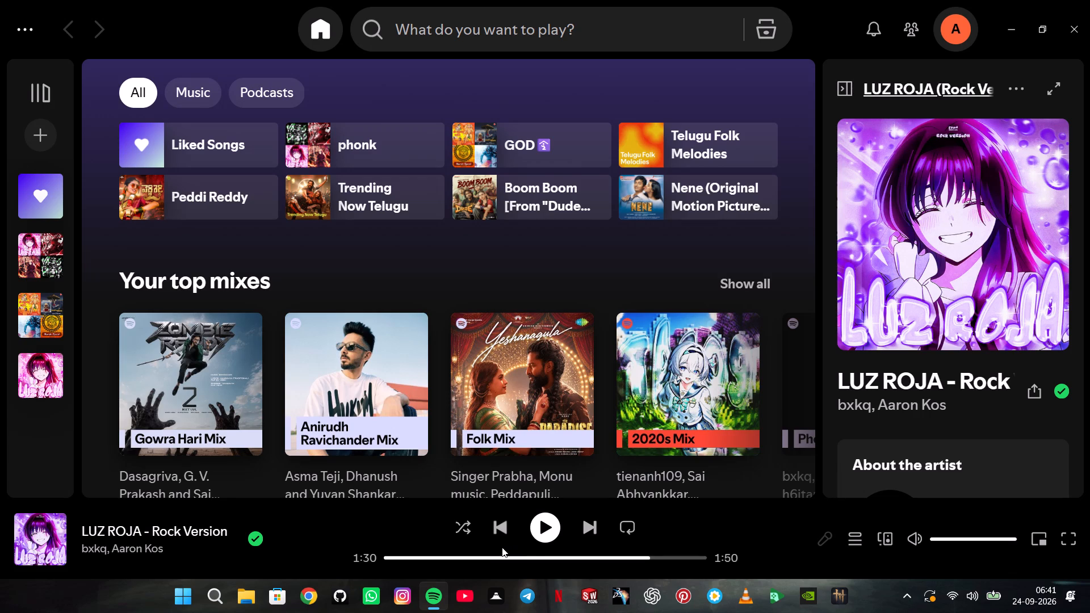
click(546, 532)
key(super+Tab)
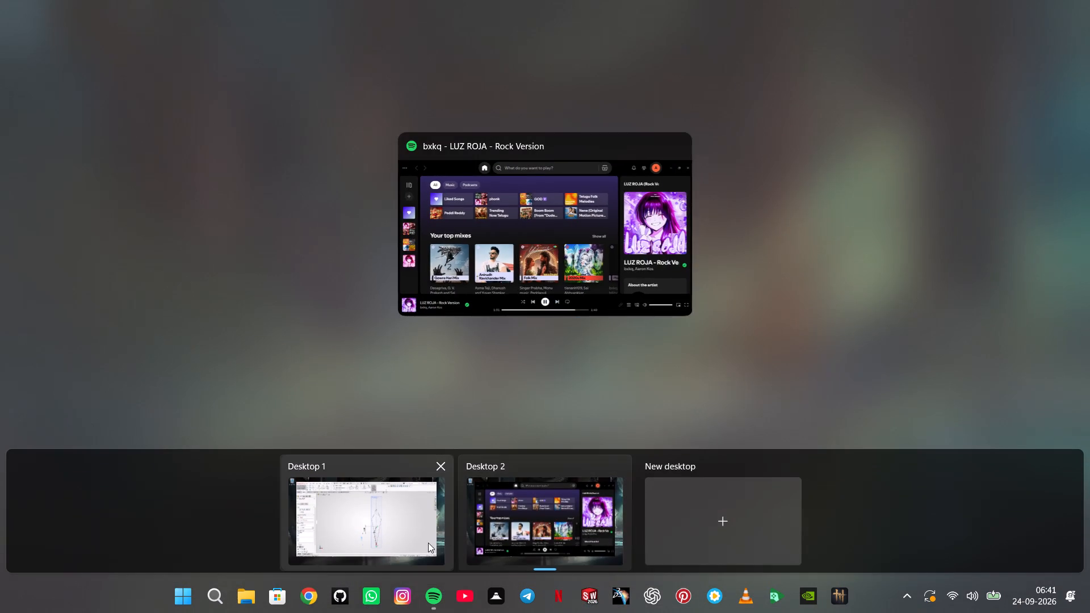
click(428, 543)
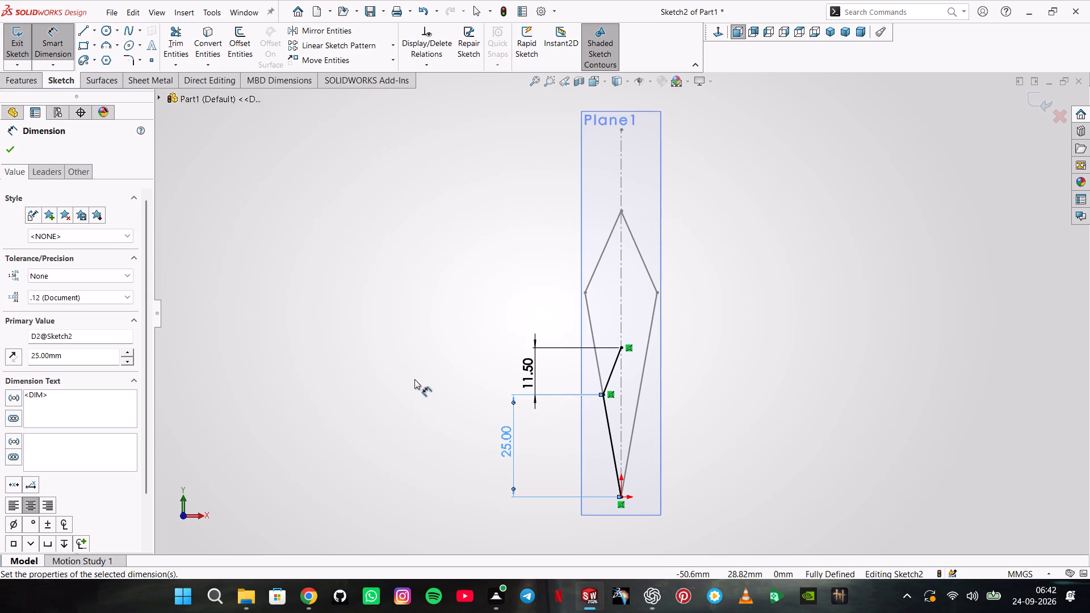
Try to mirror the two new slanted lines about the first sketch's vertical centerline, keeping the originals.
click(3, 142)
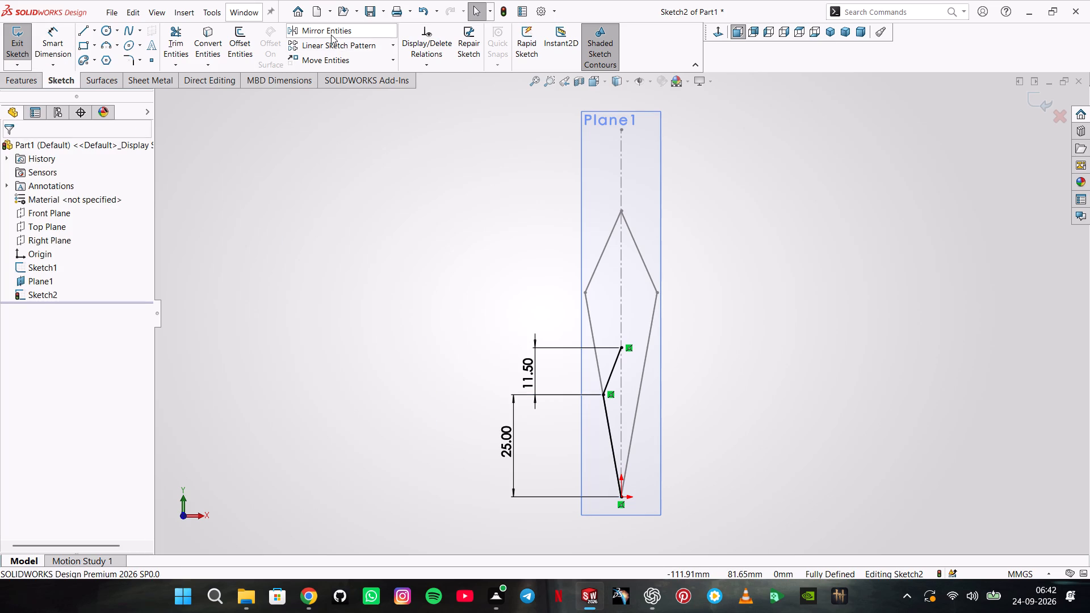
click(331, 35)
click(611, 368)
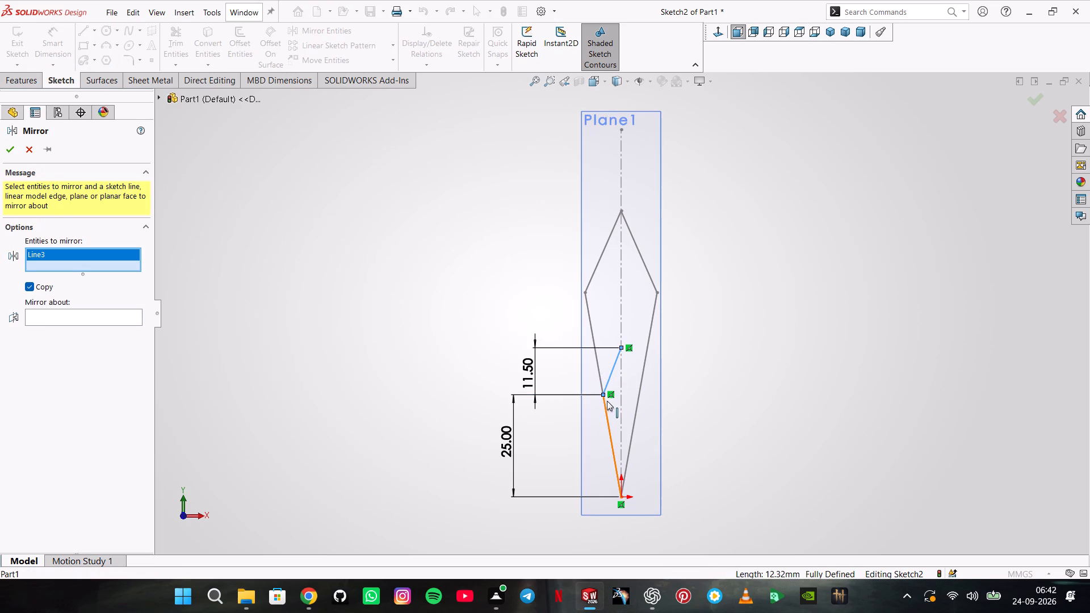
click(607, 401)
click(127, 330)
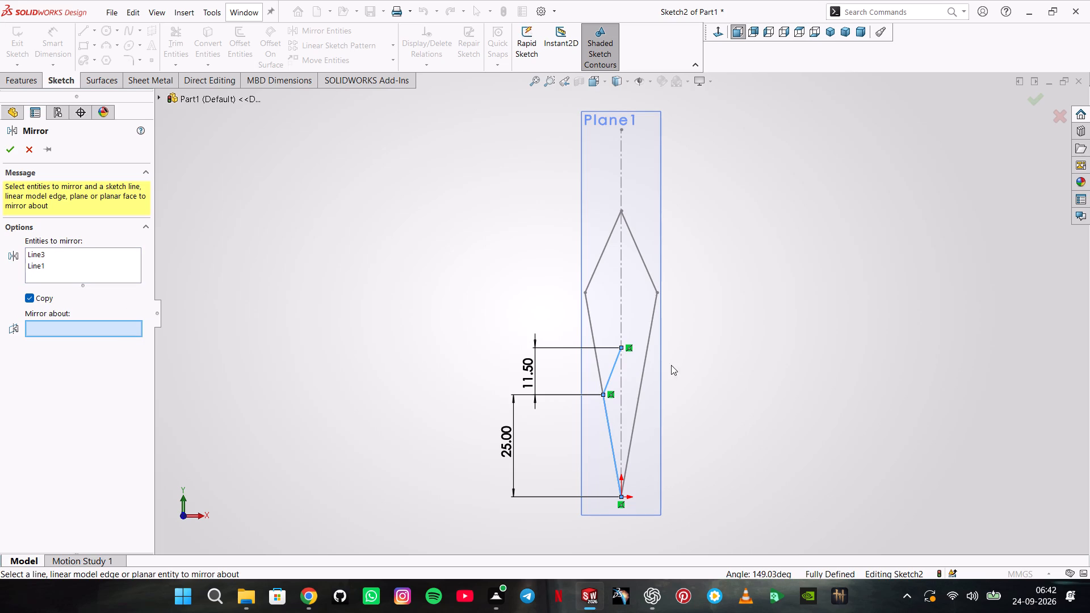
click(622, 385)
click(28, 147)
Leave the mirror attempt and draw a vertical centerline about 39 mm long, starting at the origin of the Plane1 sketch.
click(93, 33)
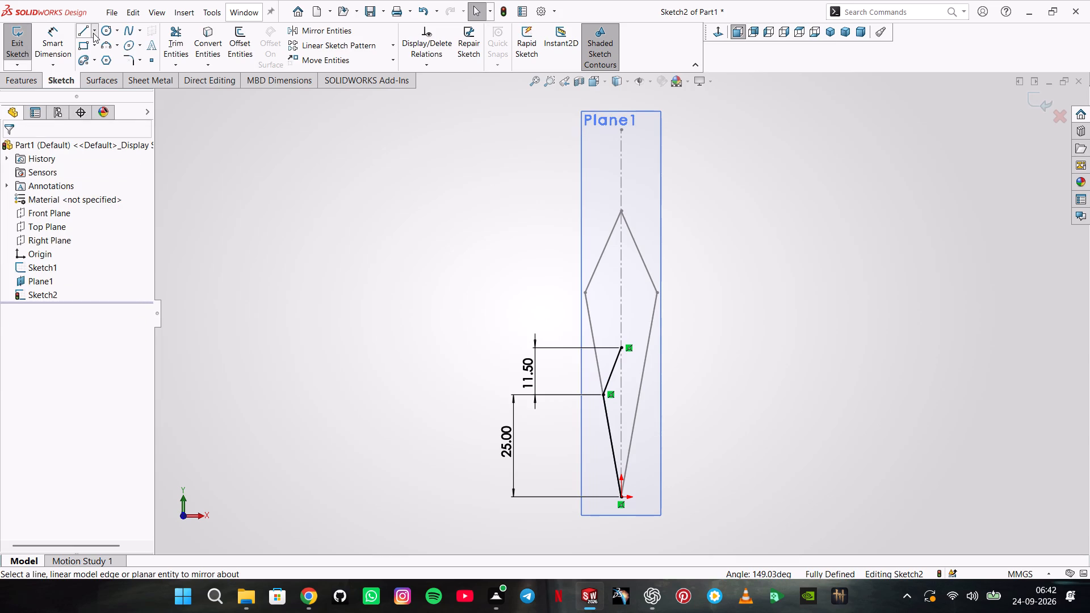
click(99, 55)
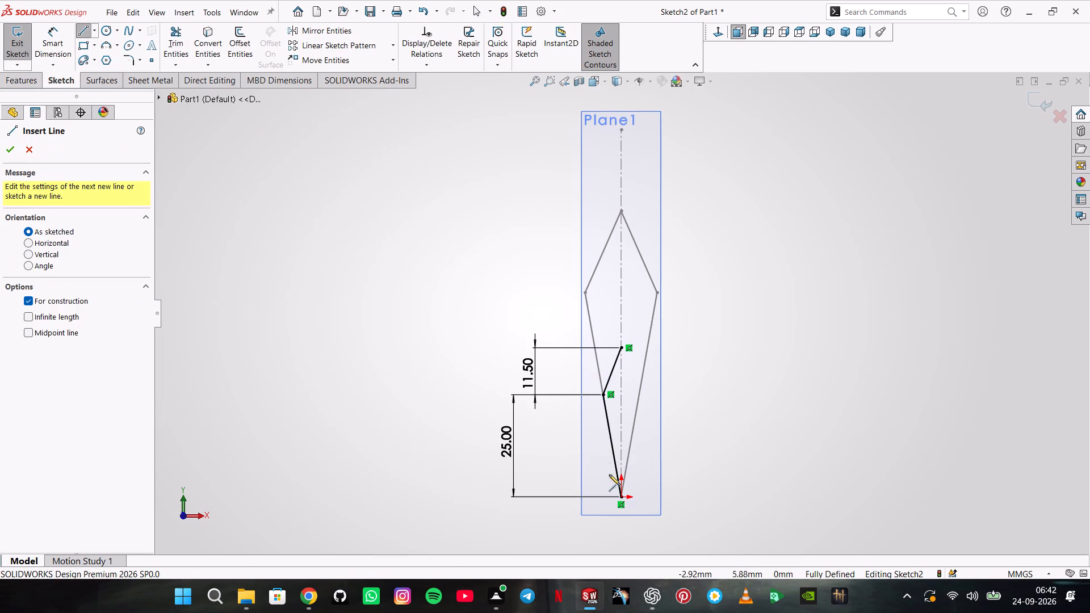
click(623, 497)
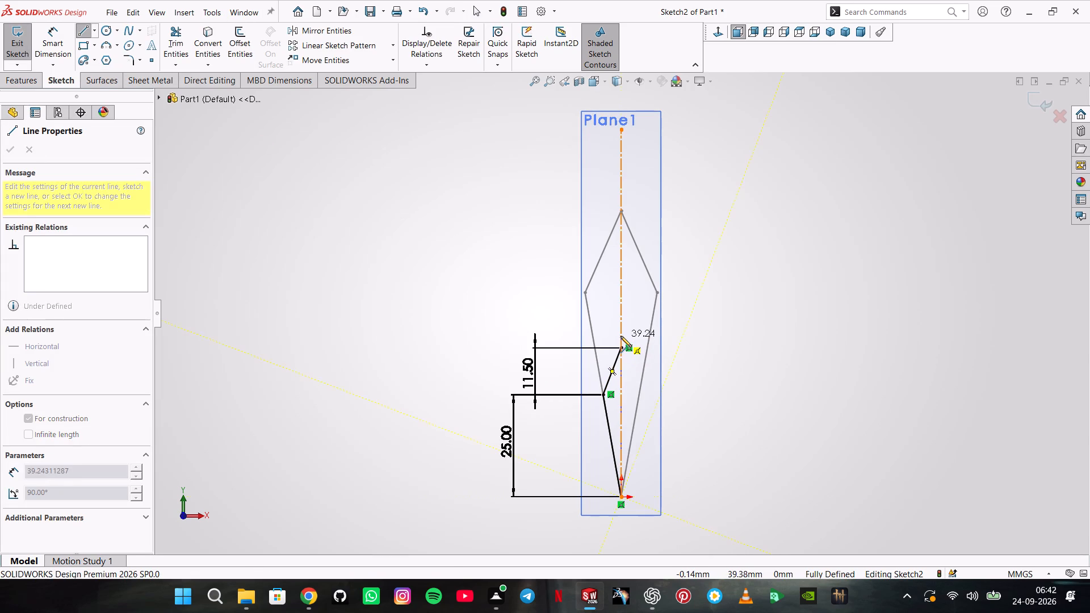
click(621, 335)
double_click(502, 327)
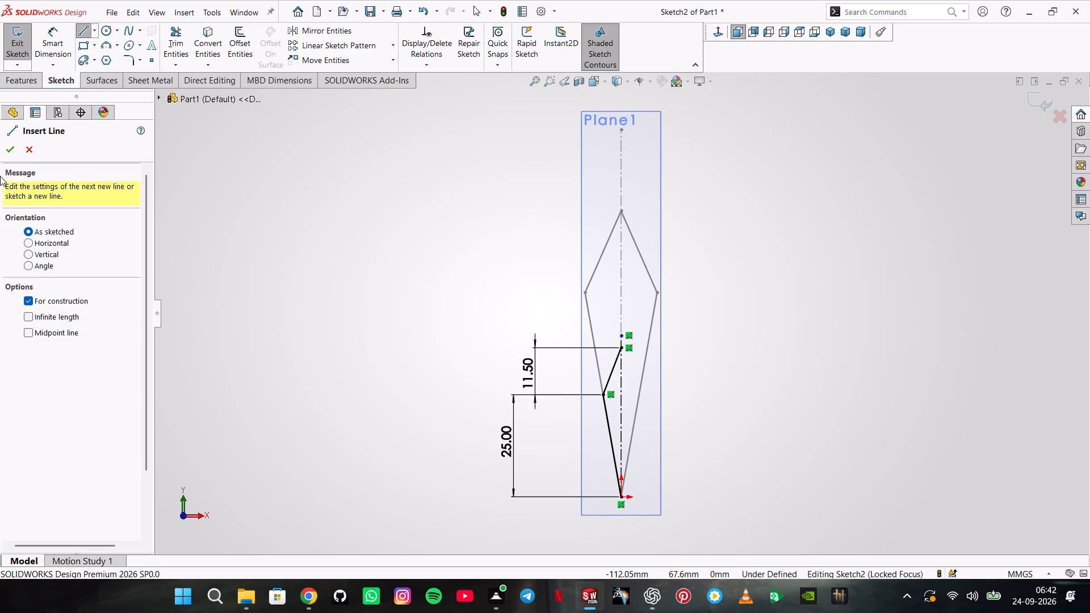
click(15, 150)
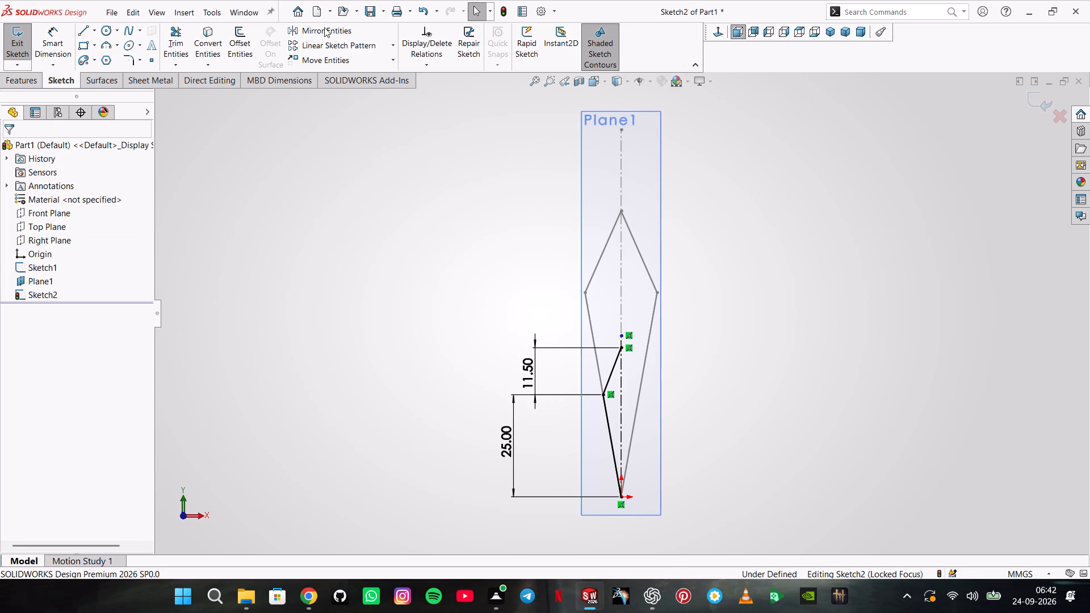
Mirror the two slanted lines about the new centerline, keeping the originals, and exit the sketch.
click(324, 27)
click(615, 369)
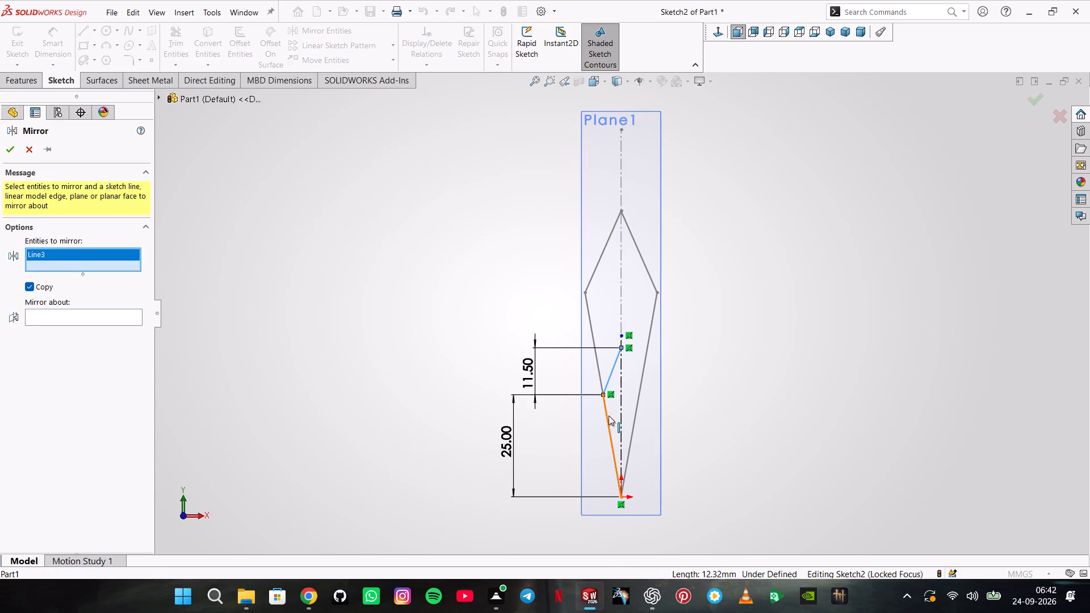
click(609, 415)
click(92, 323)
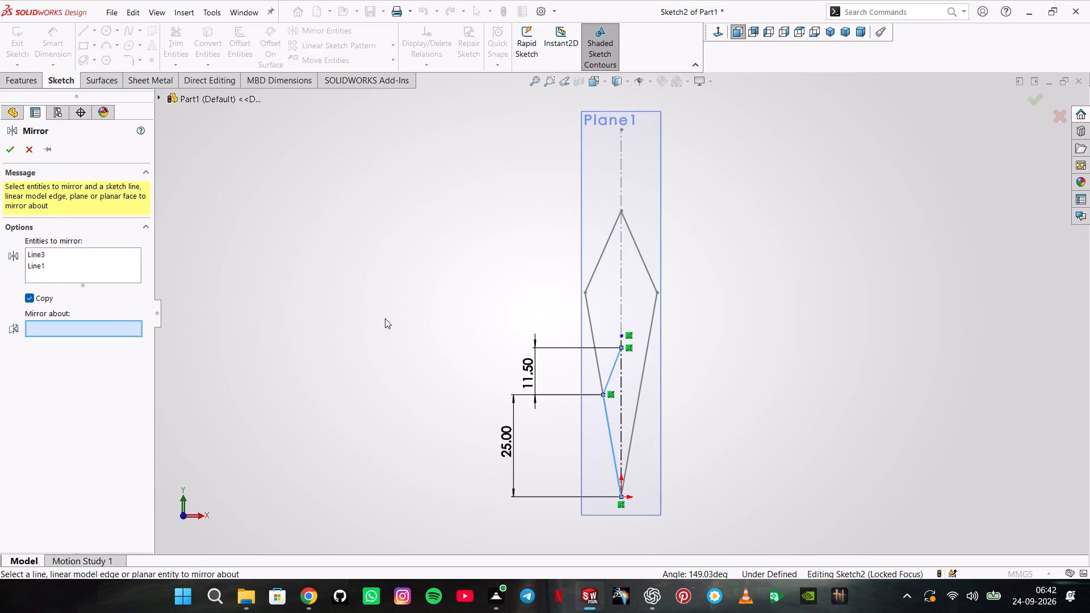
click(621, 368)
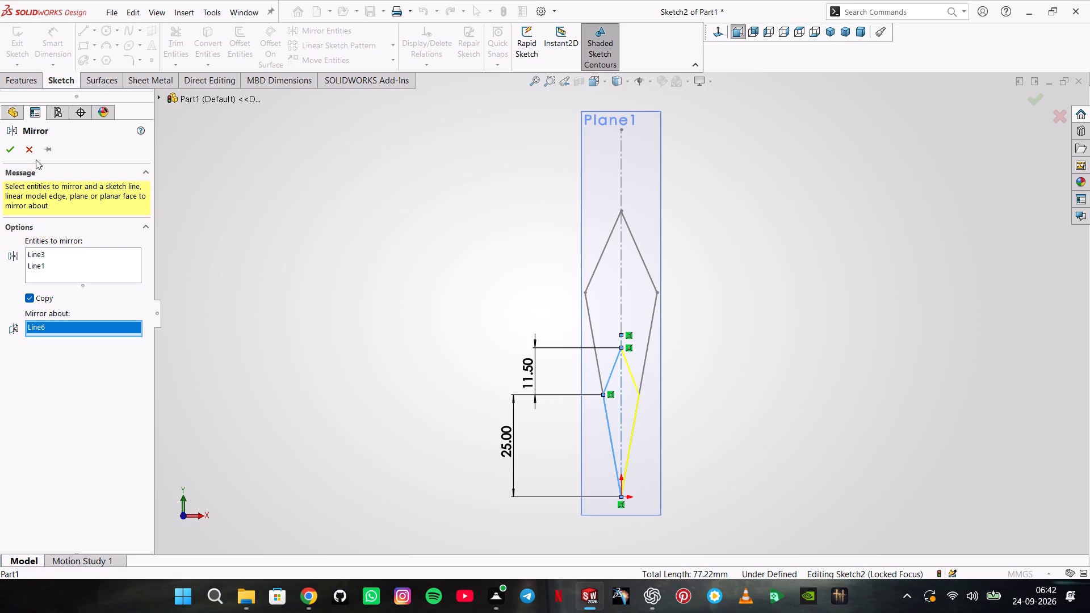
click(11, 144)
click(228, 138)
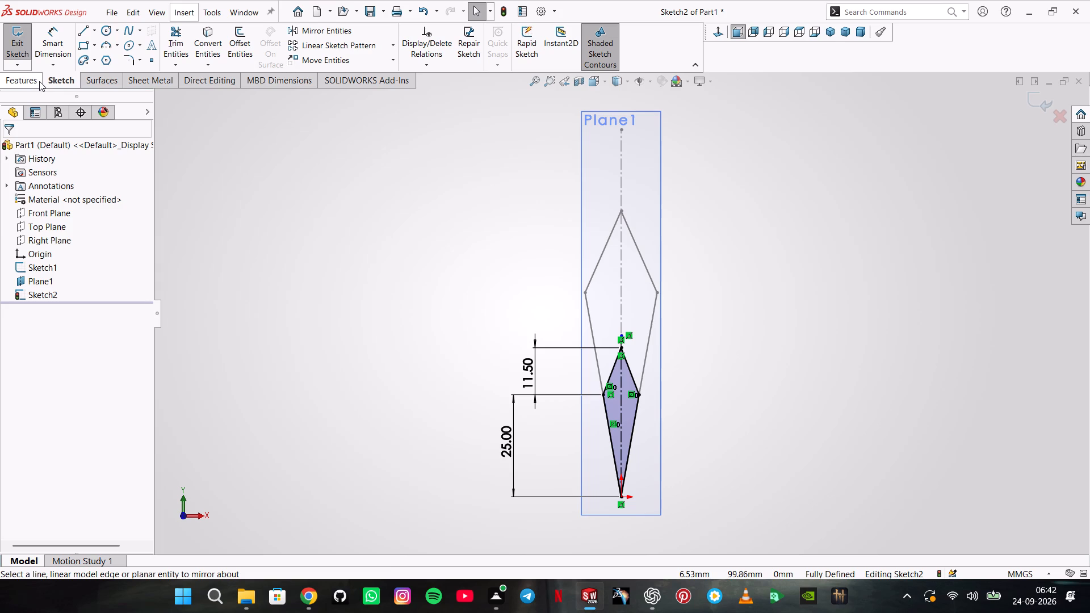
click(15, 43)
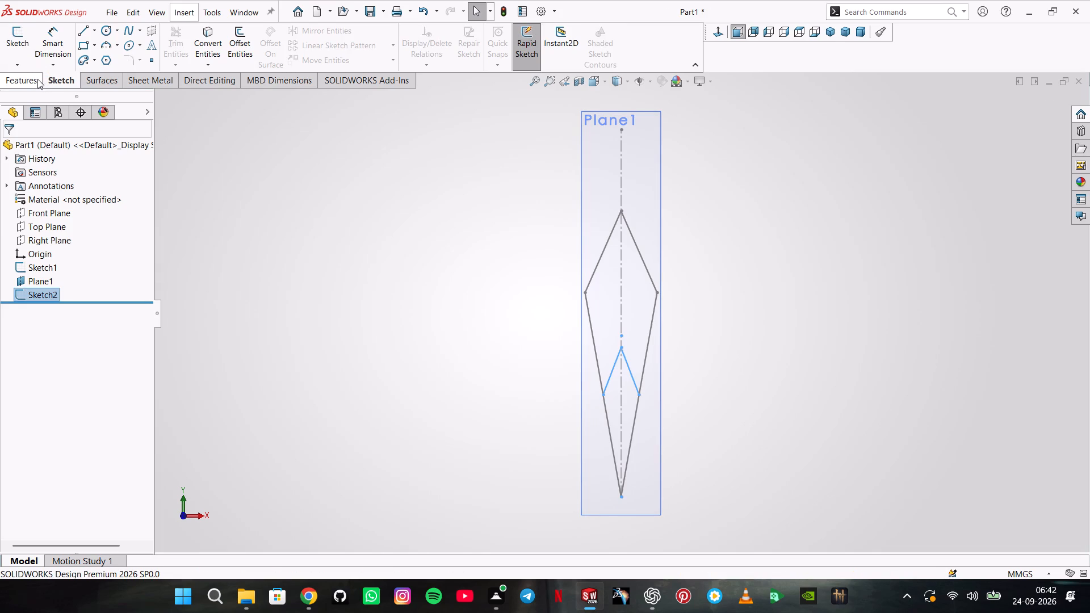
Loft a solid between the small diamond on Plane1 and the large diamond, matching them at their upper vertices.
middle_drag(443, 263, 484, 294)
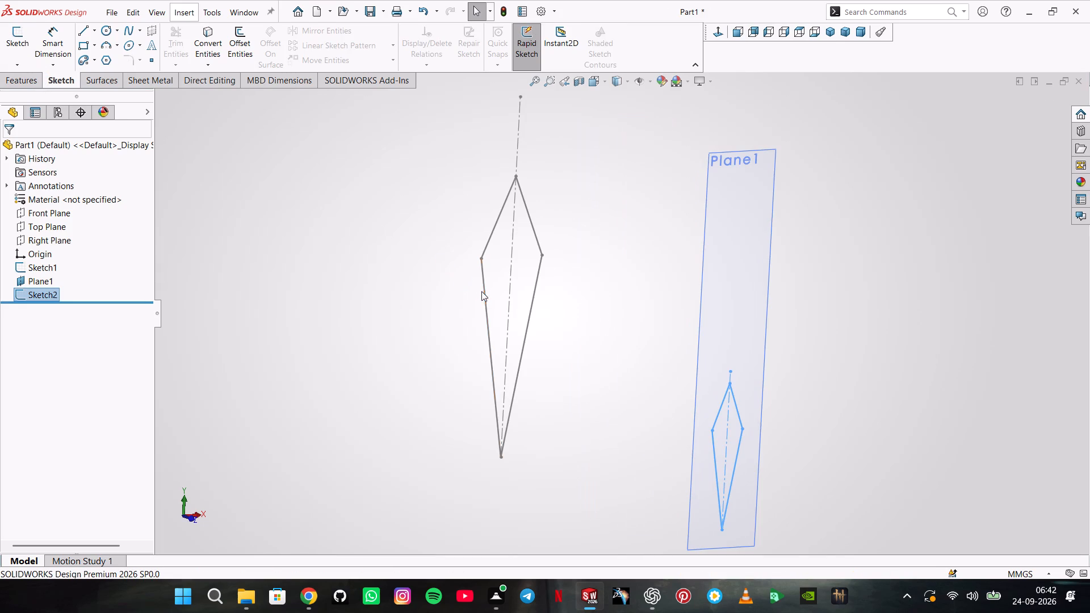
click(20, 82)
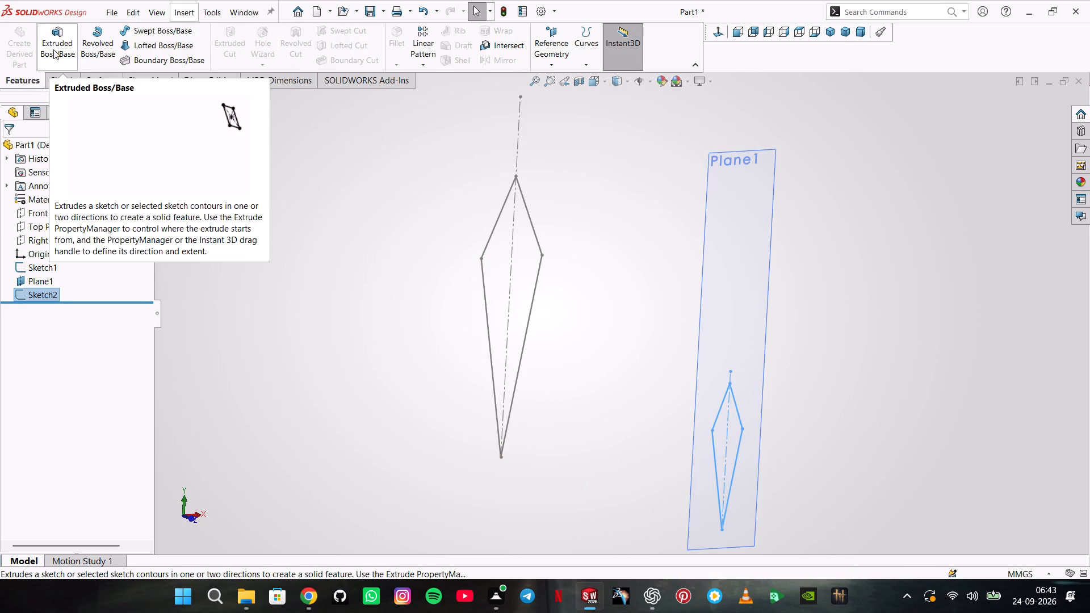
click(120, 44)
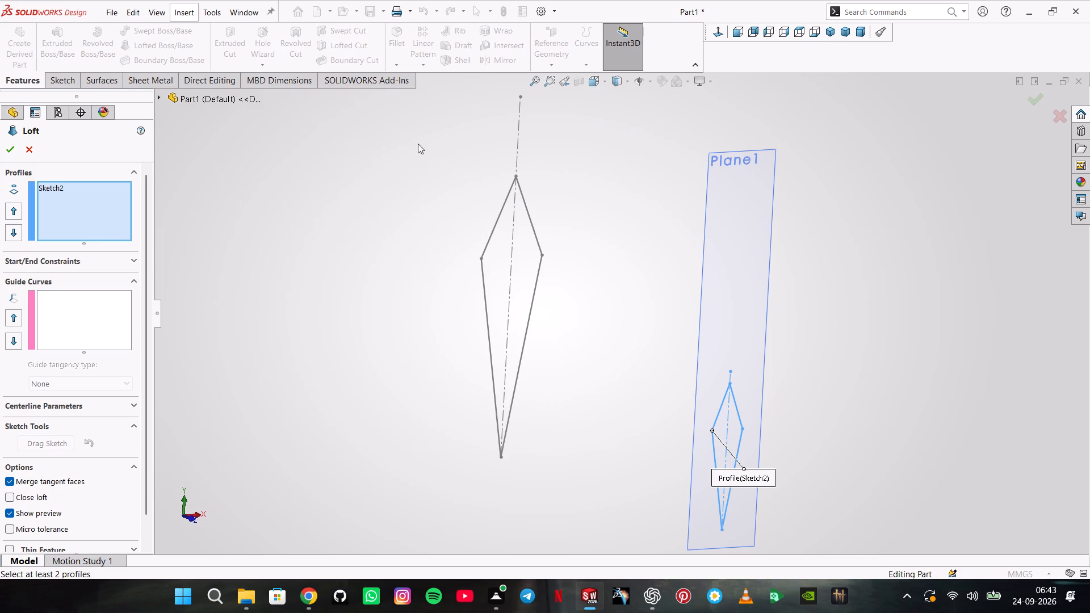
click(516, 177)
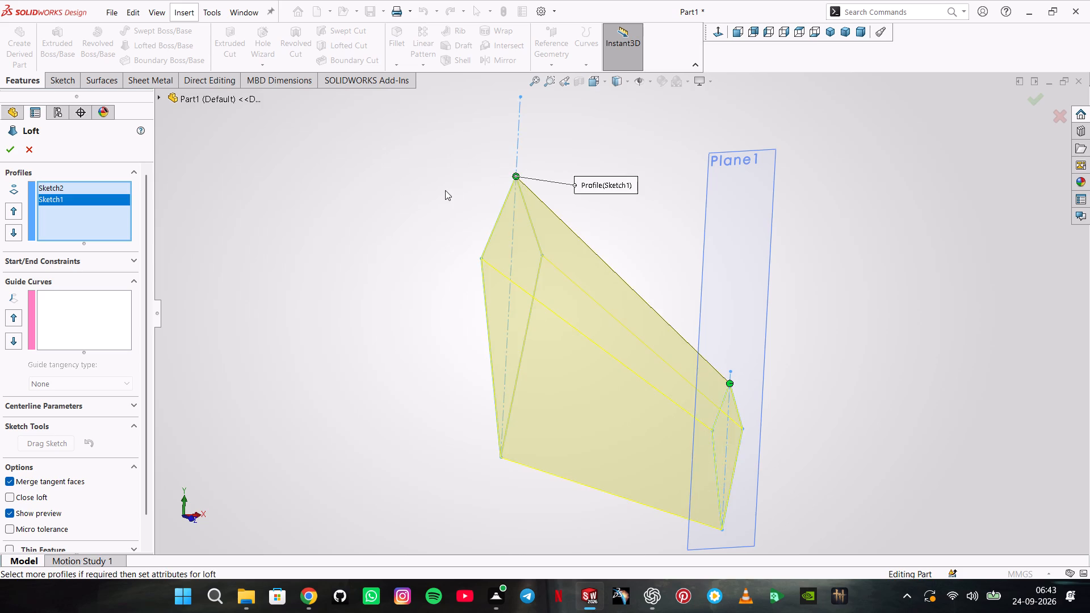
middle_drag(444, 190, 535, 272)
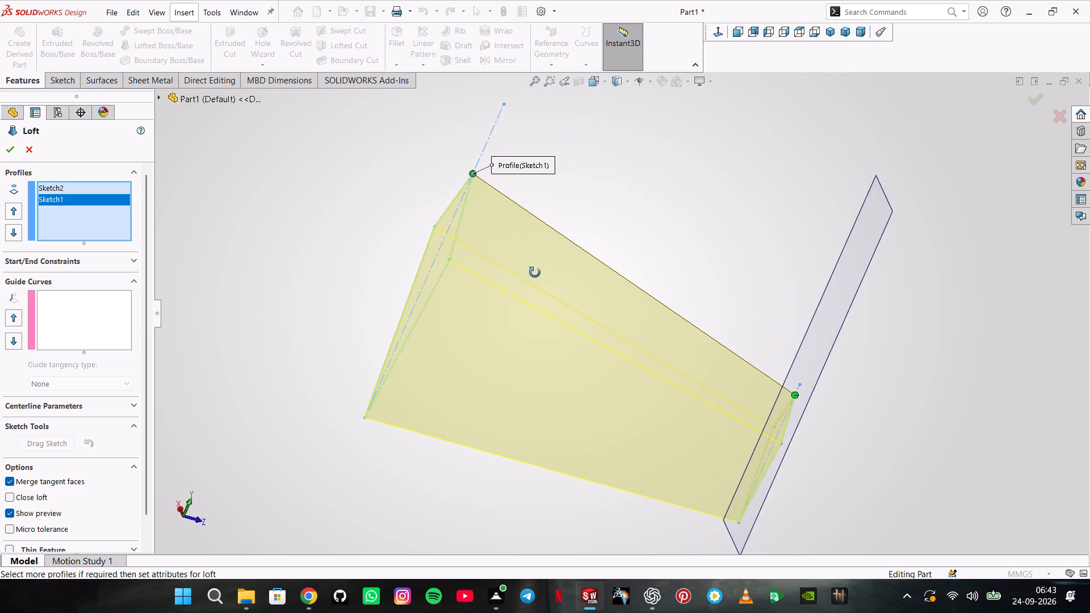
middle_drag(535, 272, 522, 266)
scroll(481, 246, up, 1)
click(12, 152)
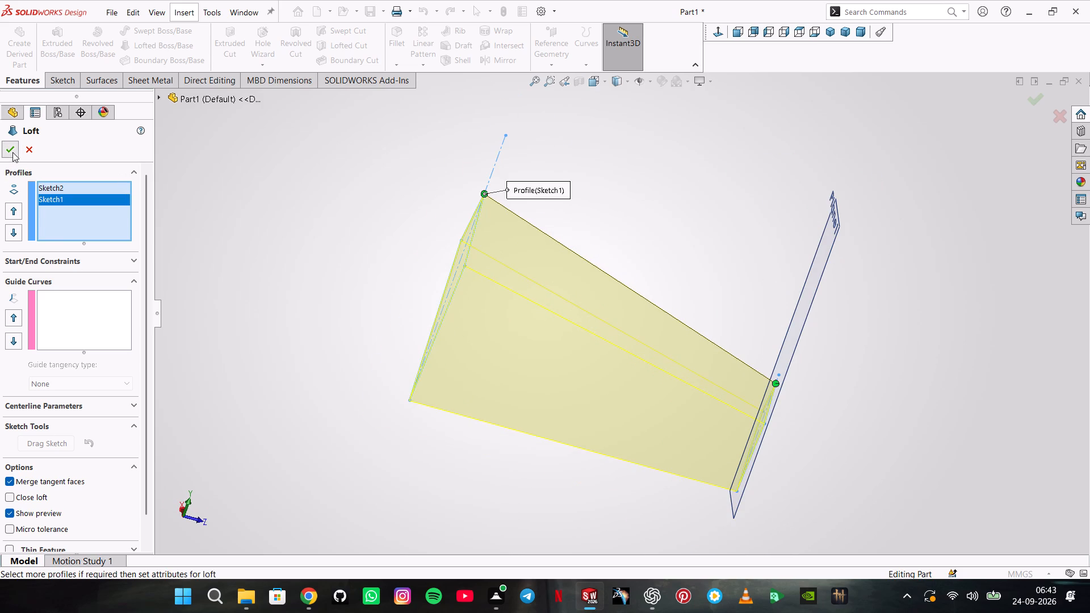
click(623, 139)
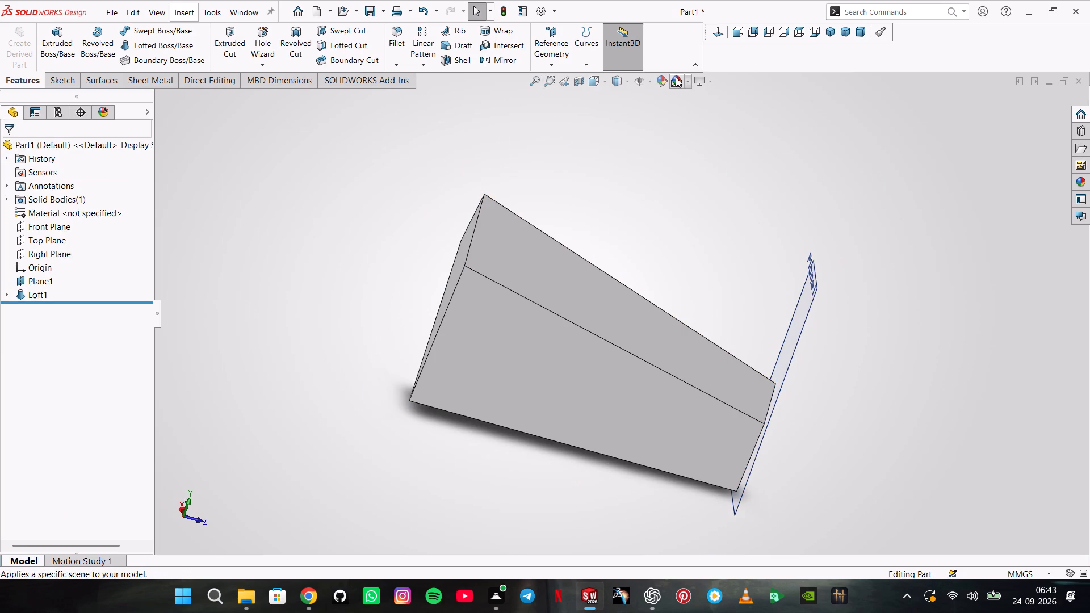
Apply the polished gold metal appearance to the lofted part.
click(672, 79)
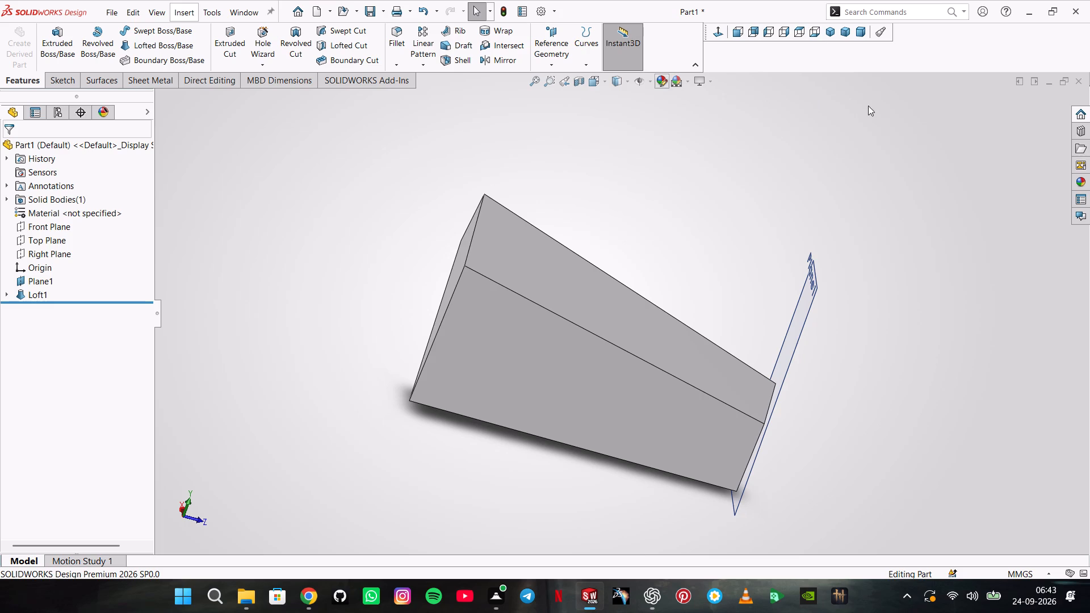
click(1087, 182)
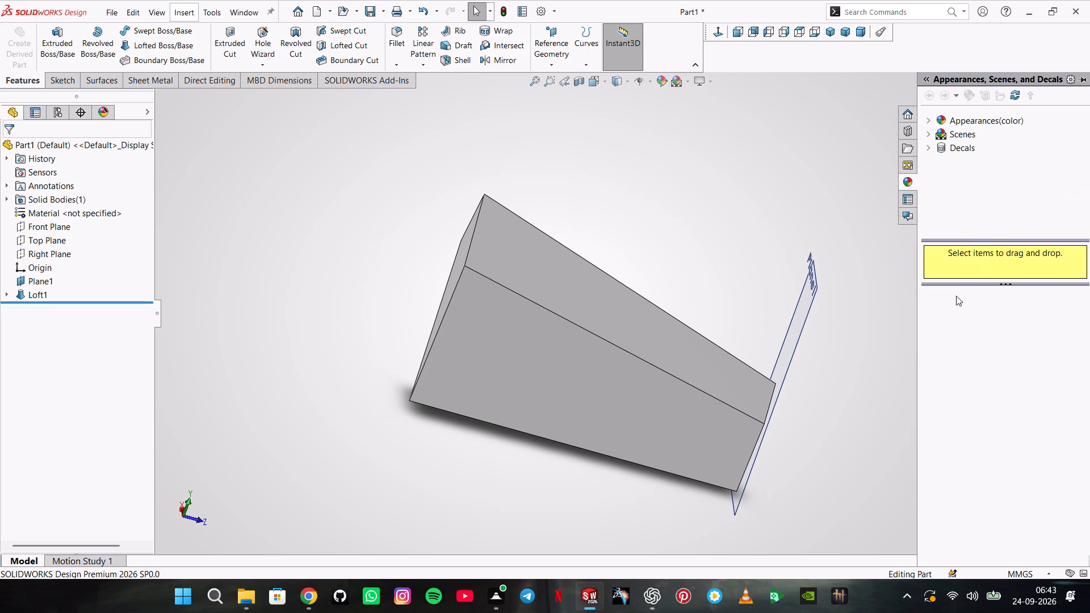
click(974, 121)
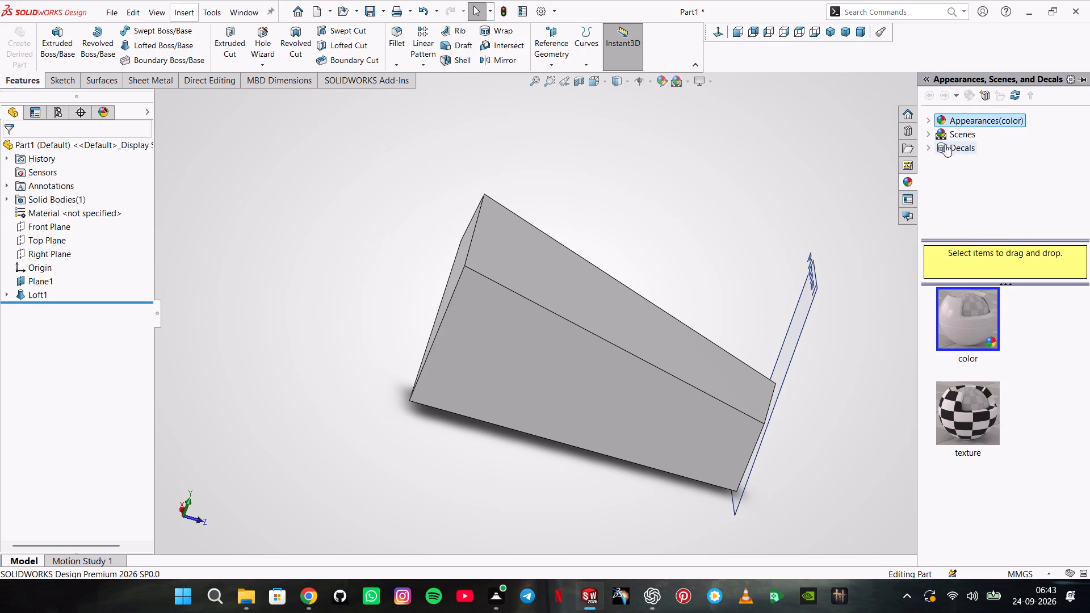
click(944, 138)
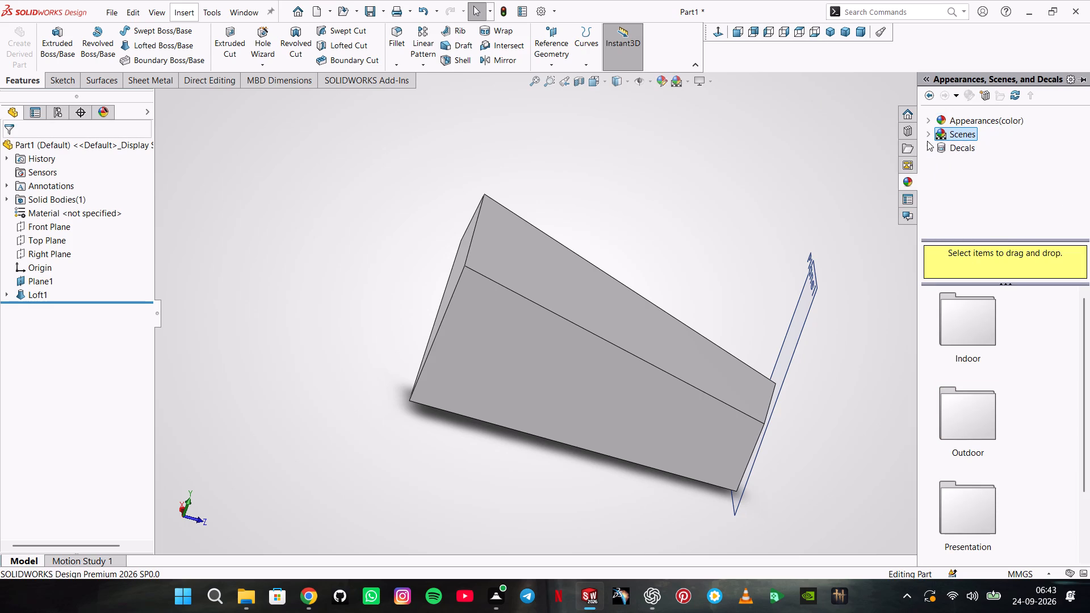
click(930, 135)
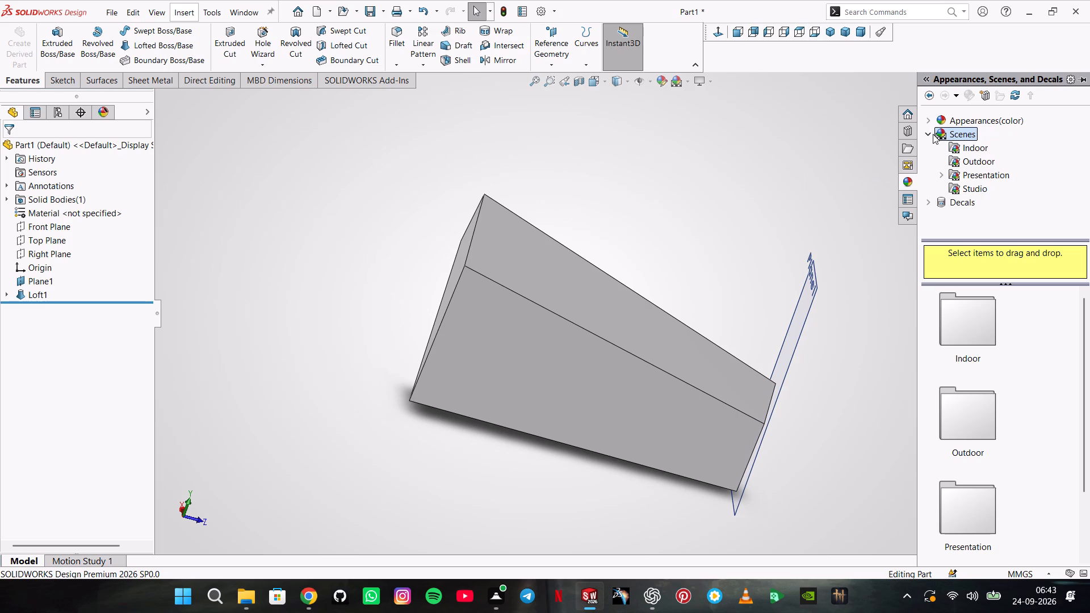
click(933, 134)
click(934, 121)
click(963, 148)
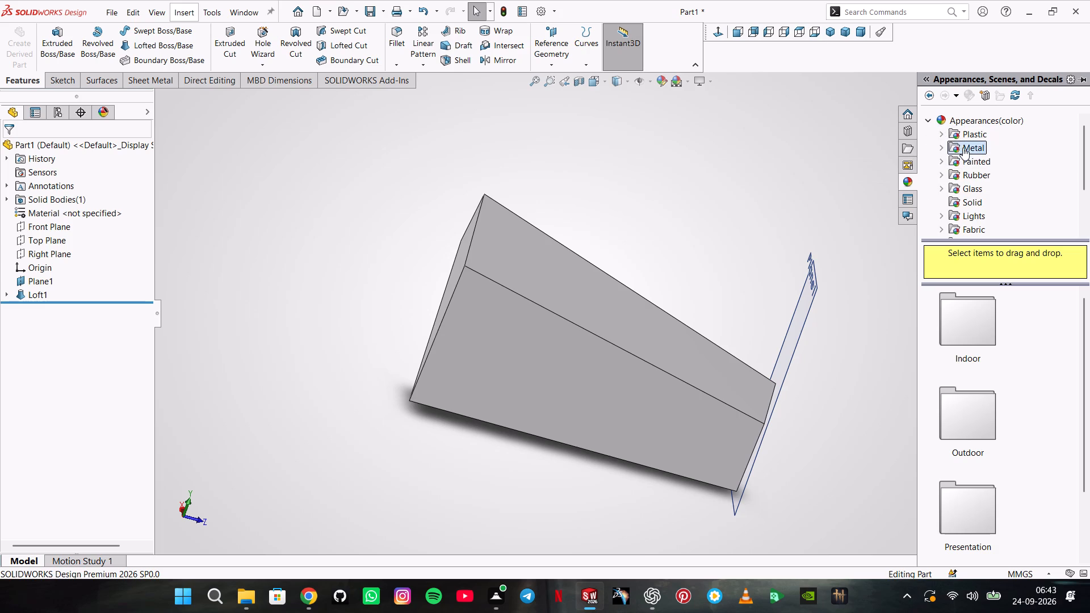
scroll(986, 393, down, 6)
click(969, 328)
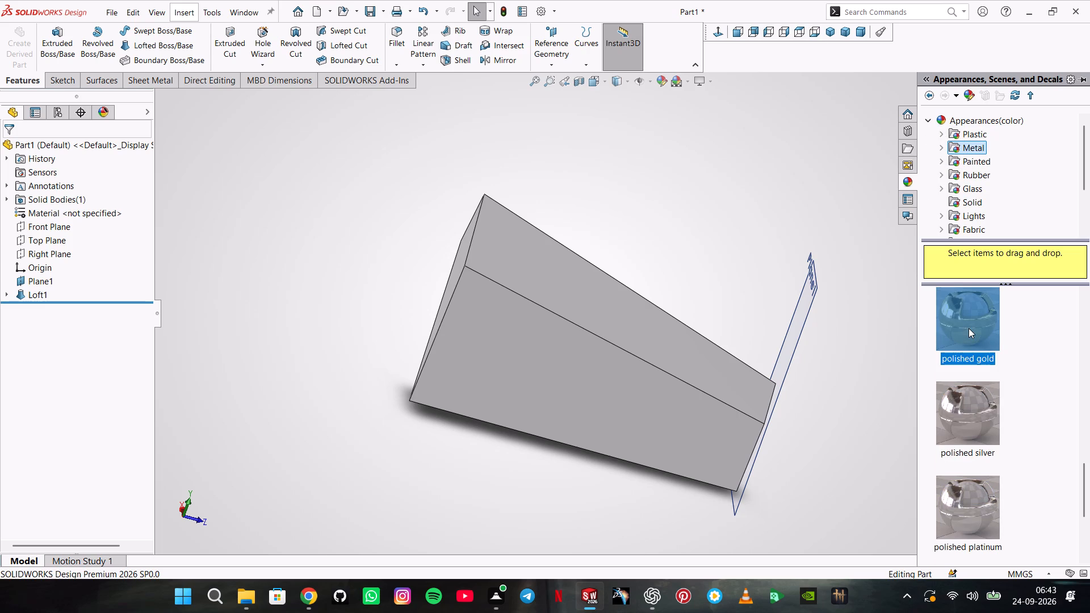
double_click(969, 328)
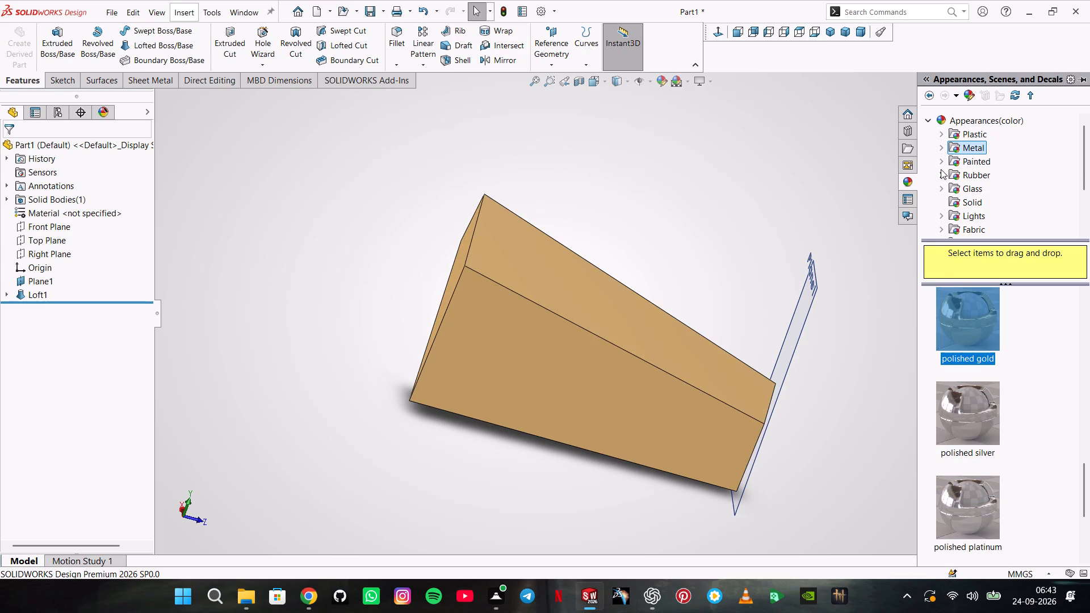
Look through the available plastic appearances for one that suits the part.
click(949, 135)
scroll(973, 371, down, 4)
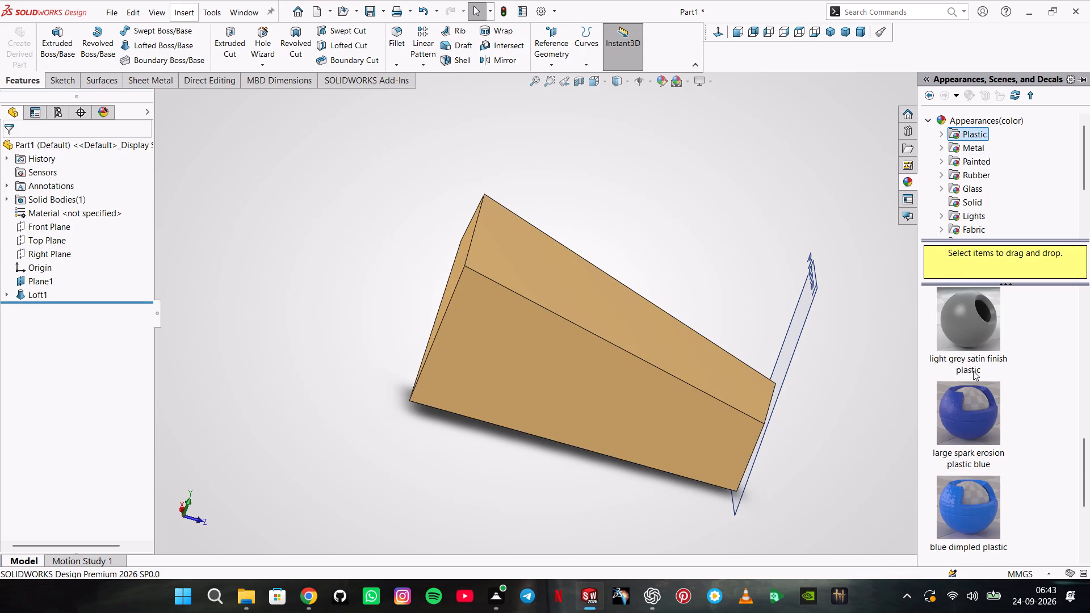
scroll(967, 444, down, 6)
scroll(963, 553, down, 2)
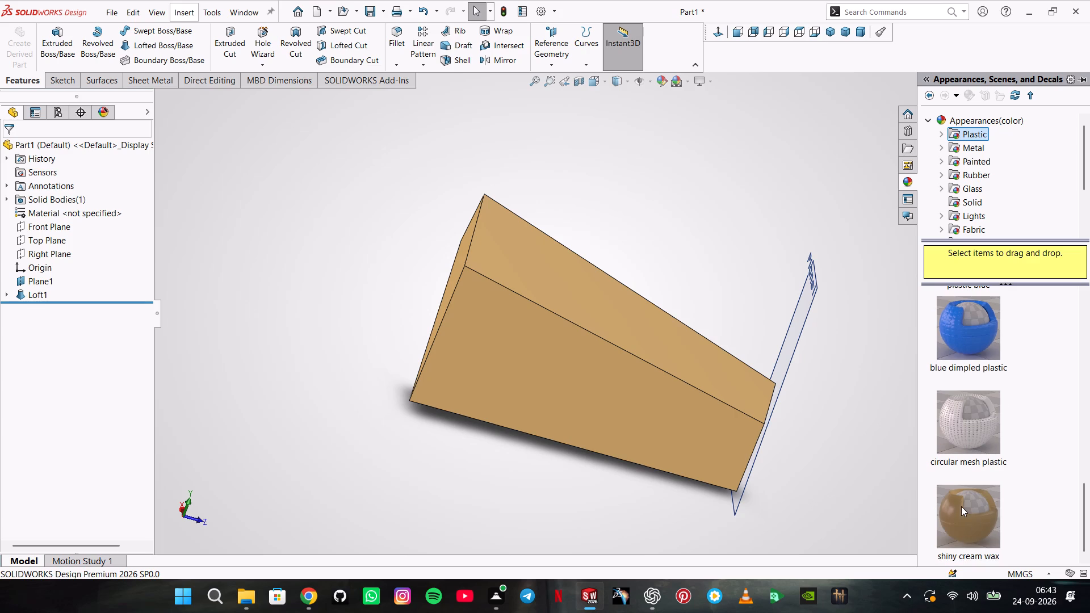
scroll(961, 506, down, 5)
scroll(973, 487, up, 5)
scroll(964, 439, up, 5)
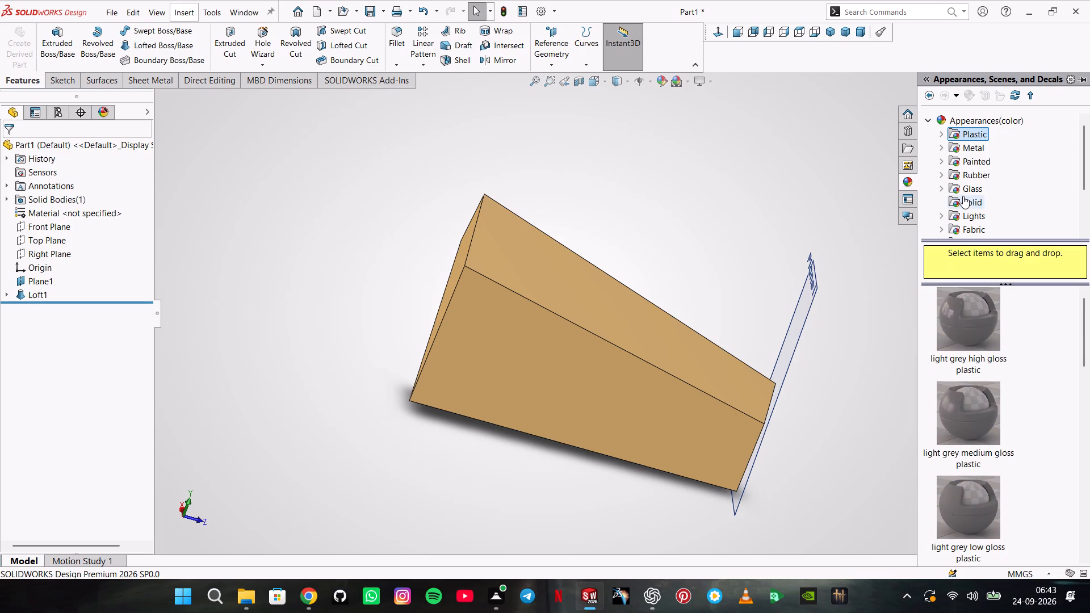
scroll(1040, 472, down, 4)
scroll(980, 348, down, 3)
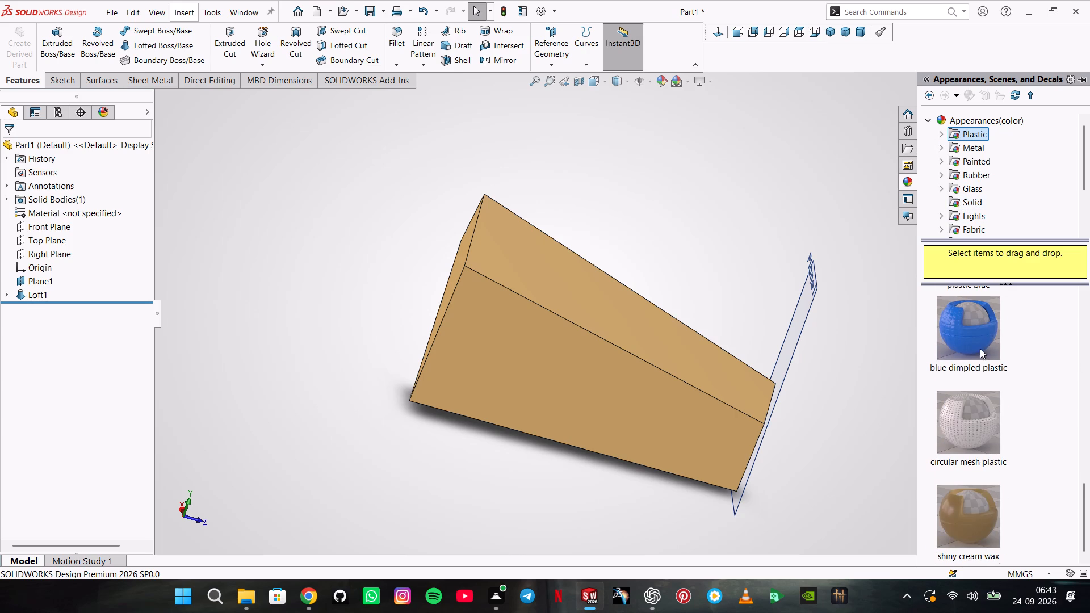
scroll(980, 349, down, 2)
scroll(990, 410, down, 3)
scroll(988, 420, up, 5)
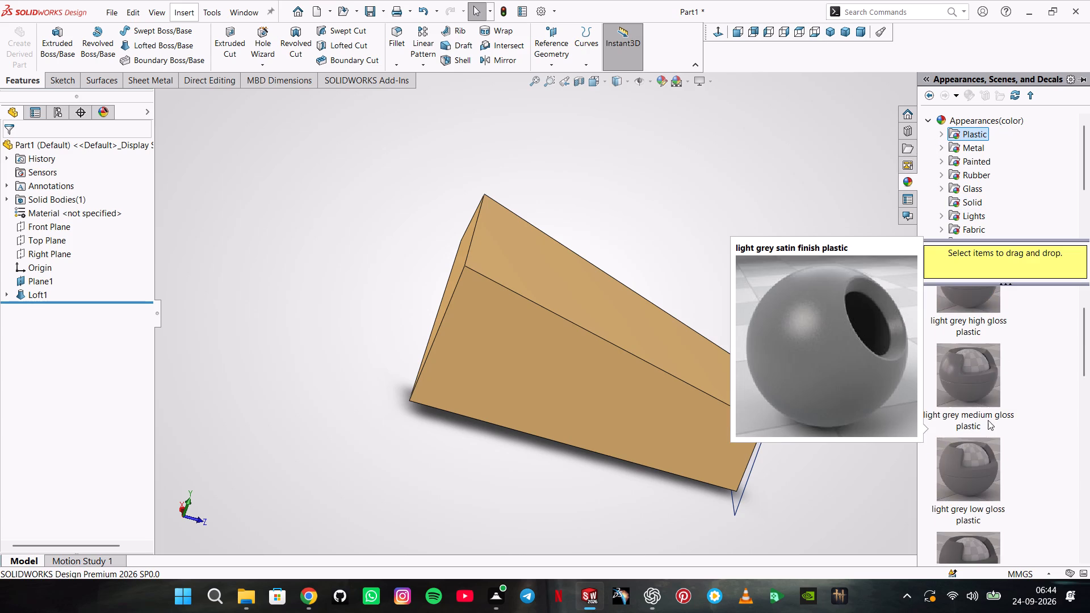
scroll(988, 420, up, 6)
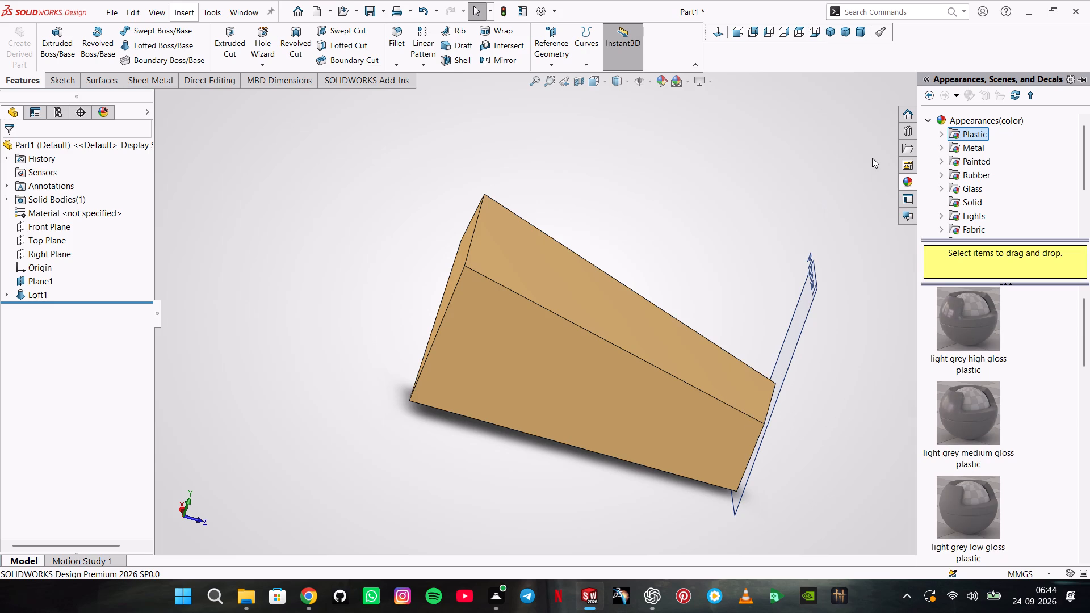
Set the color of the part's polished gold appearance to the light yellow standard swatch.
click(665, 82)
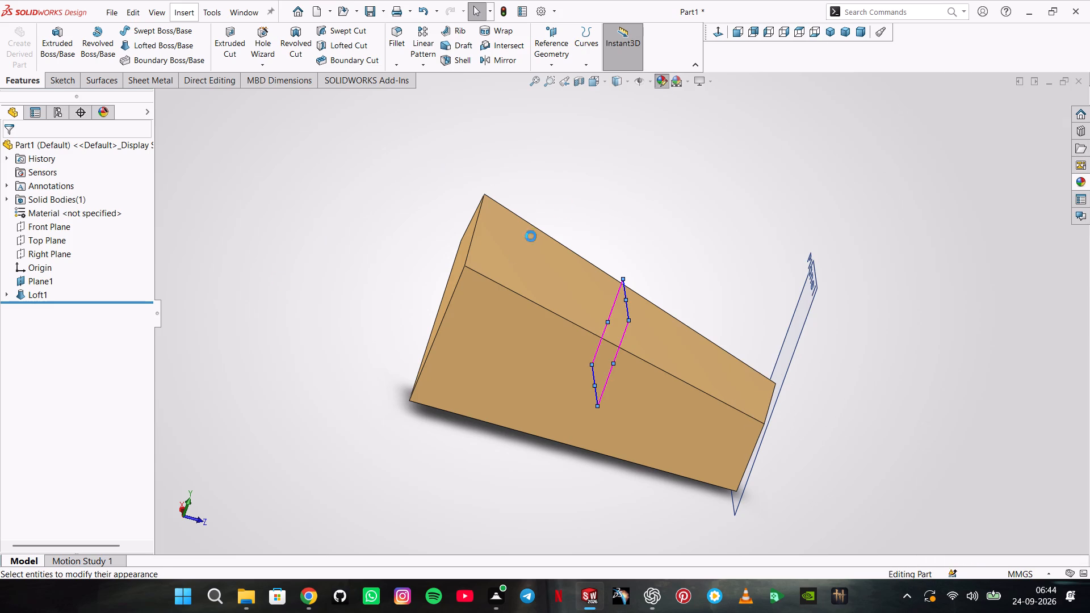
click(64, 465)
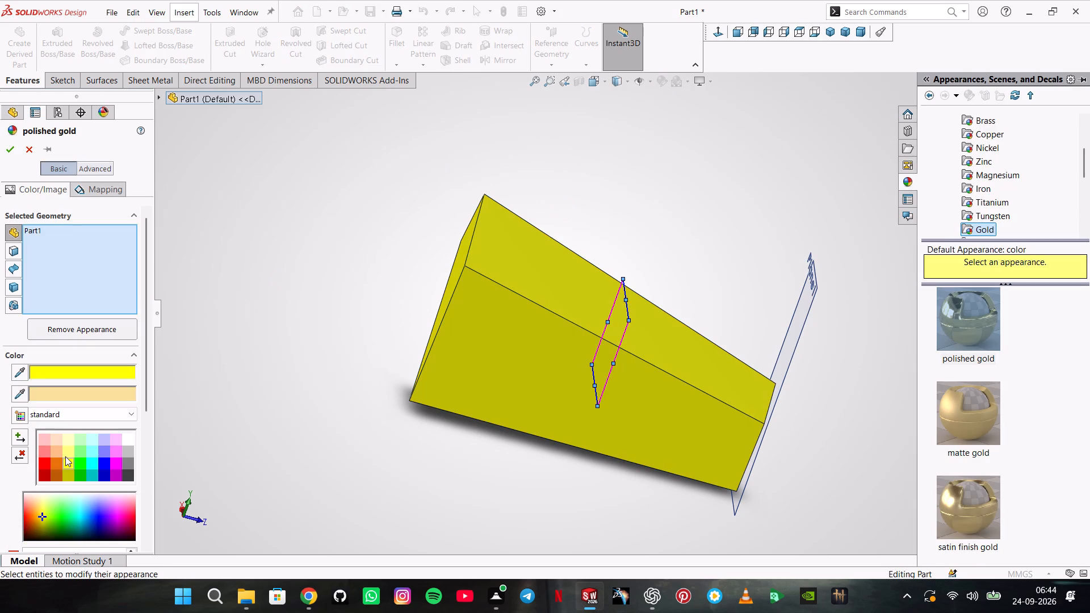
click(65, 456)
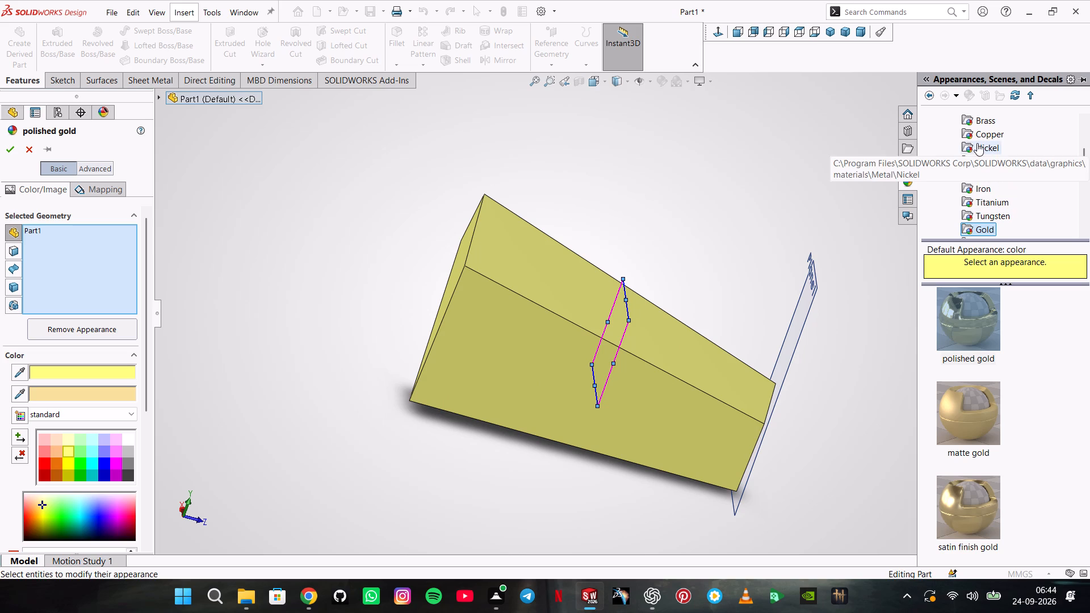
Replace the part's polished gold appearance with the yellow high gloss plastic appearance.
scroll(977, 143, up, 3)
click(945, 134)
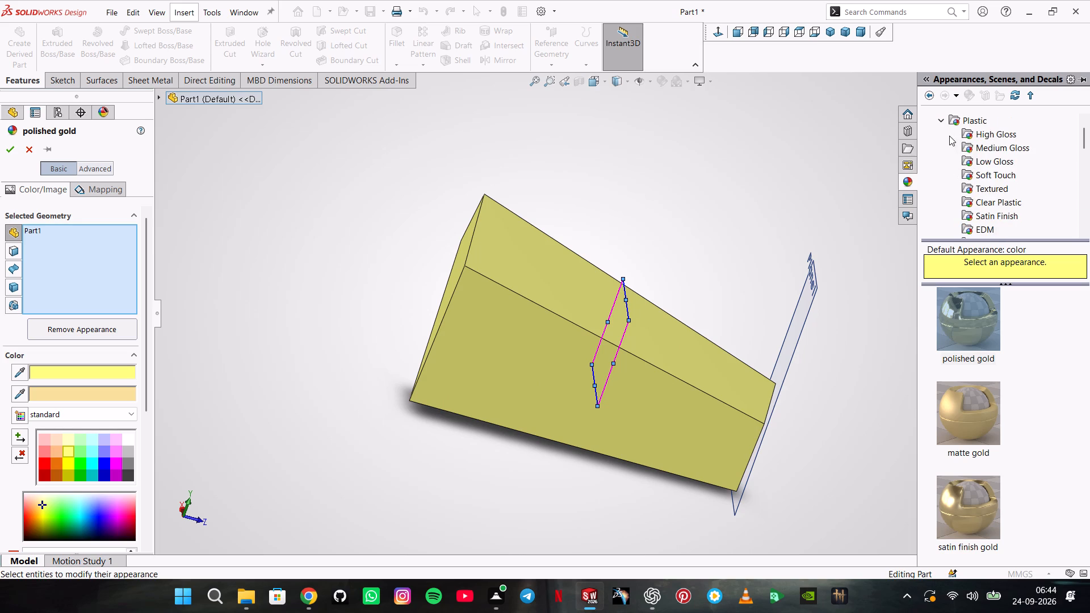
click(982, 135)
scroll(1024, 397, down, 5)
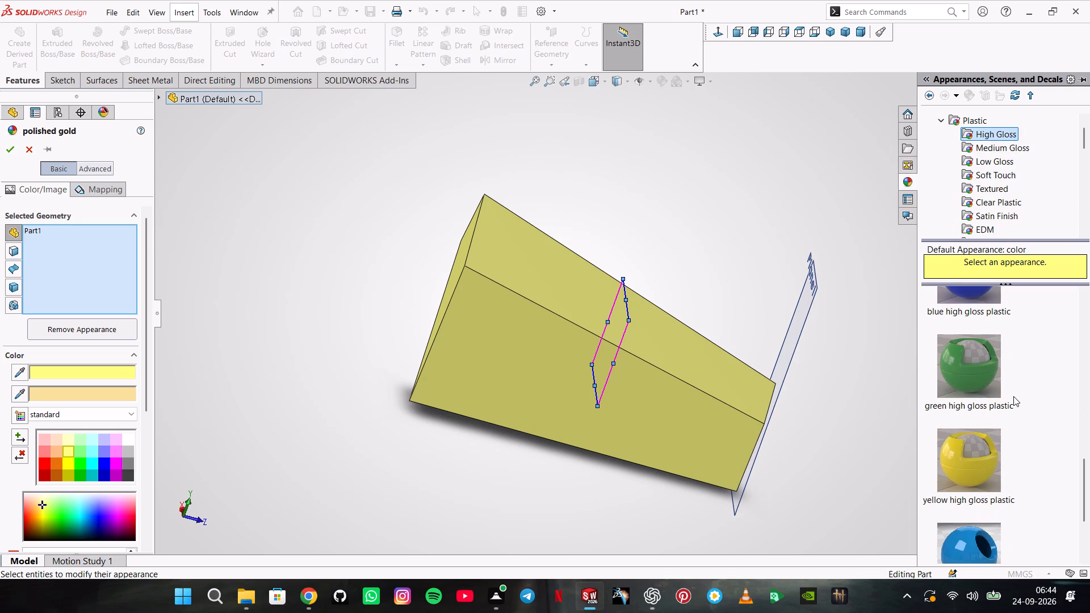
click(976, 485)
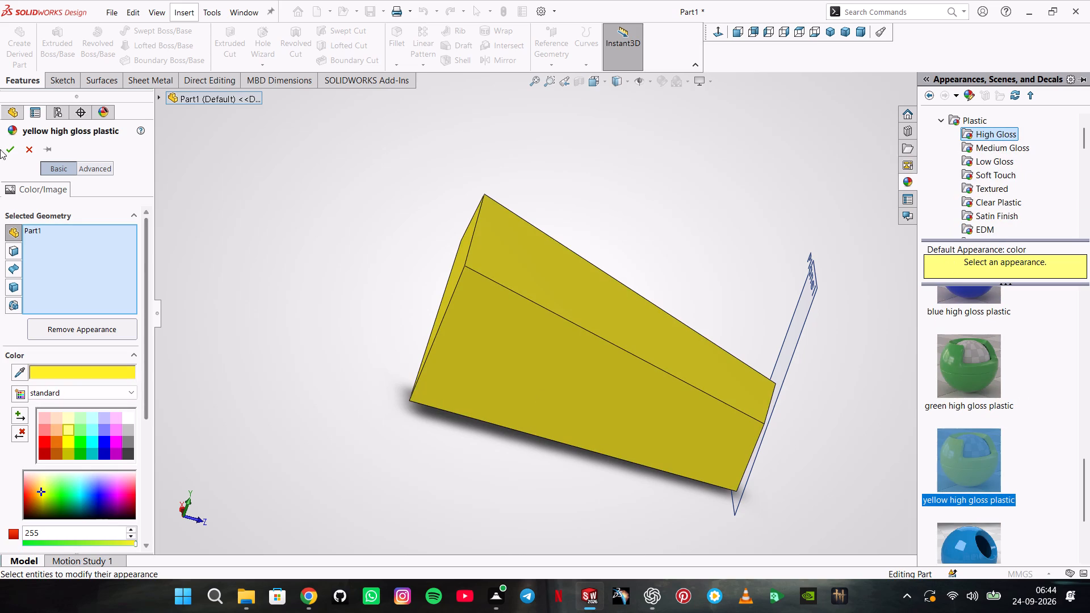
click(1, 147)
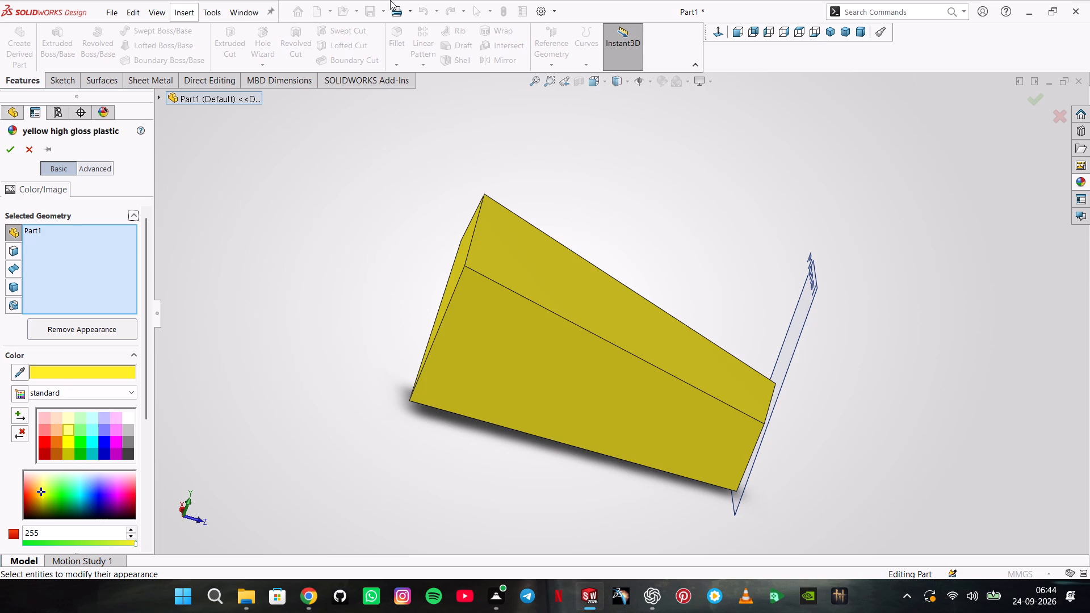
click(16, 153)
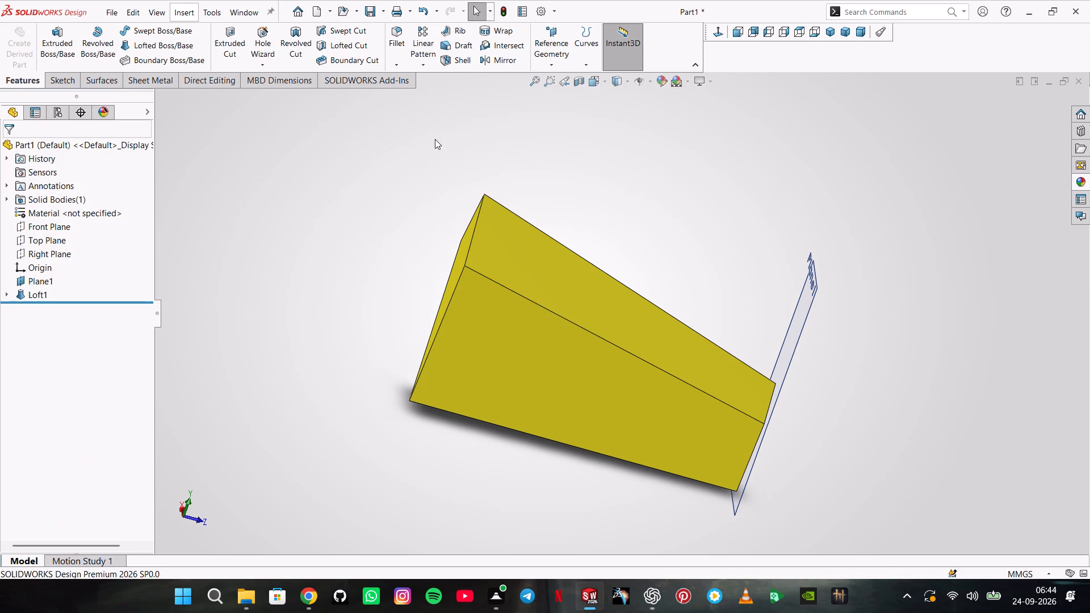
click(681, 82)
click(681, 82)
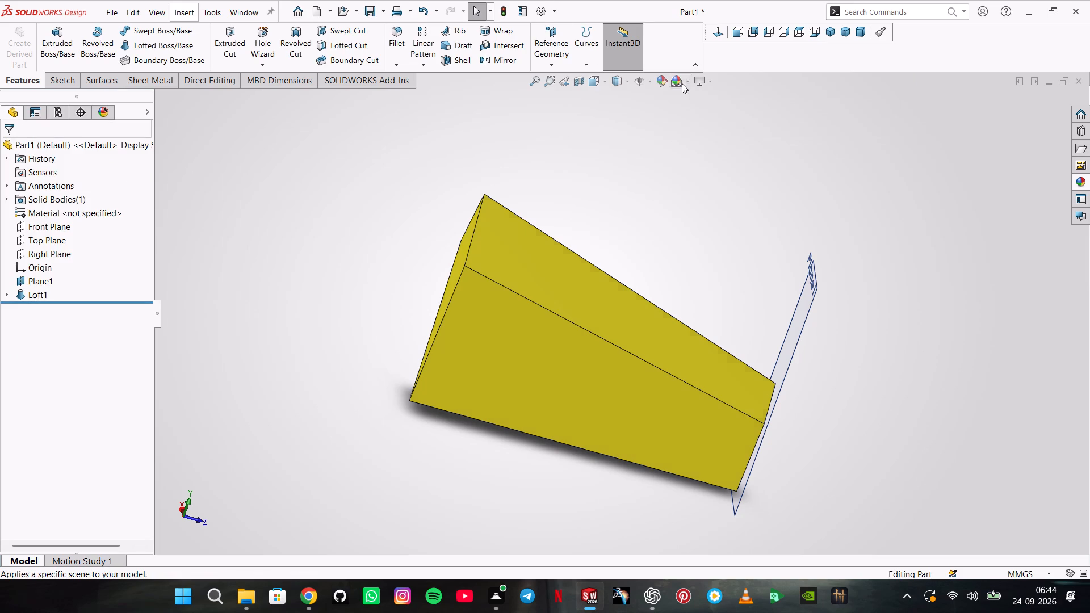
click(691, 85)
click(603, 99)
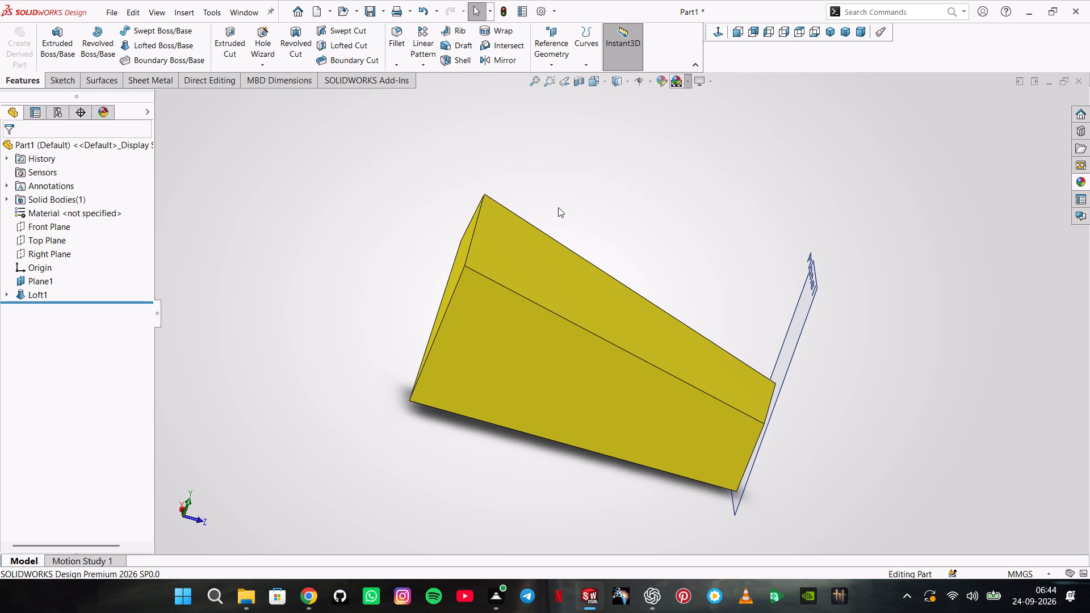
Hide the reference plane Plane1 in the model view.
right_click(805, 304)
click(853, 284)
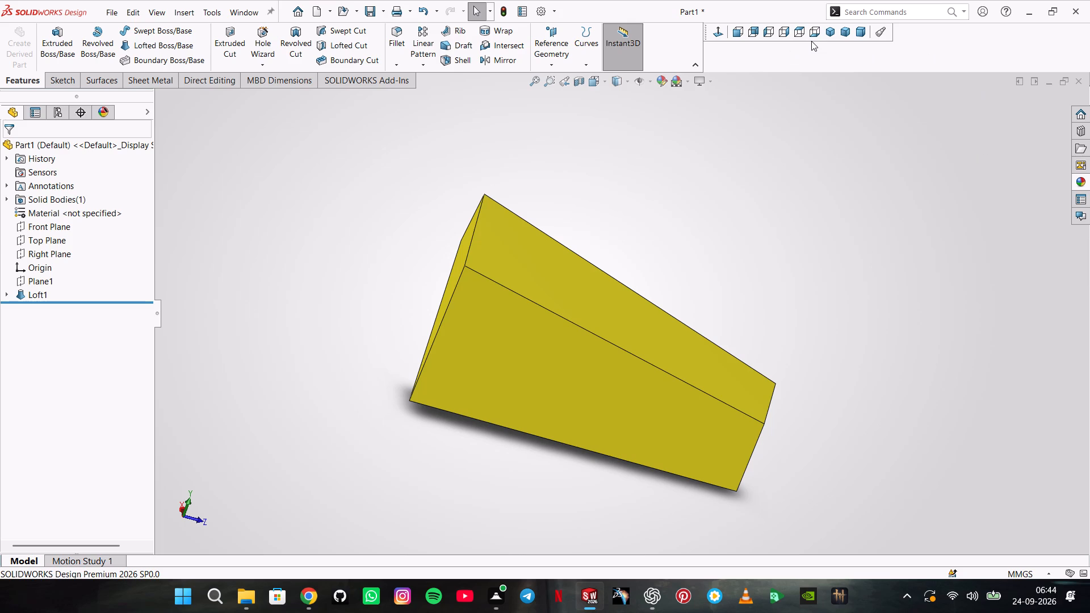
Circular-pattern the loft about its long bottom edge with 18 equally spaced instances over 360 degrees.
click(849, 33)
middle_drag(663, 422, 577, 406)
middle_drag(575, 404, 571, 409)
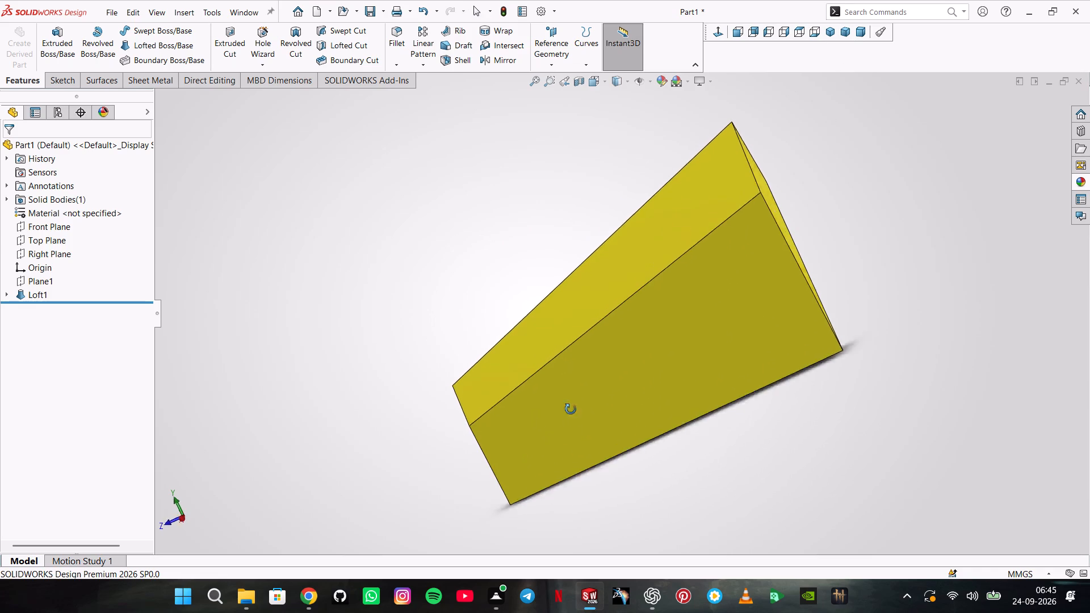
middle_drag(571, 409, 596, 368)
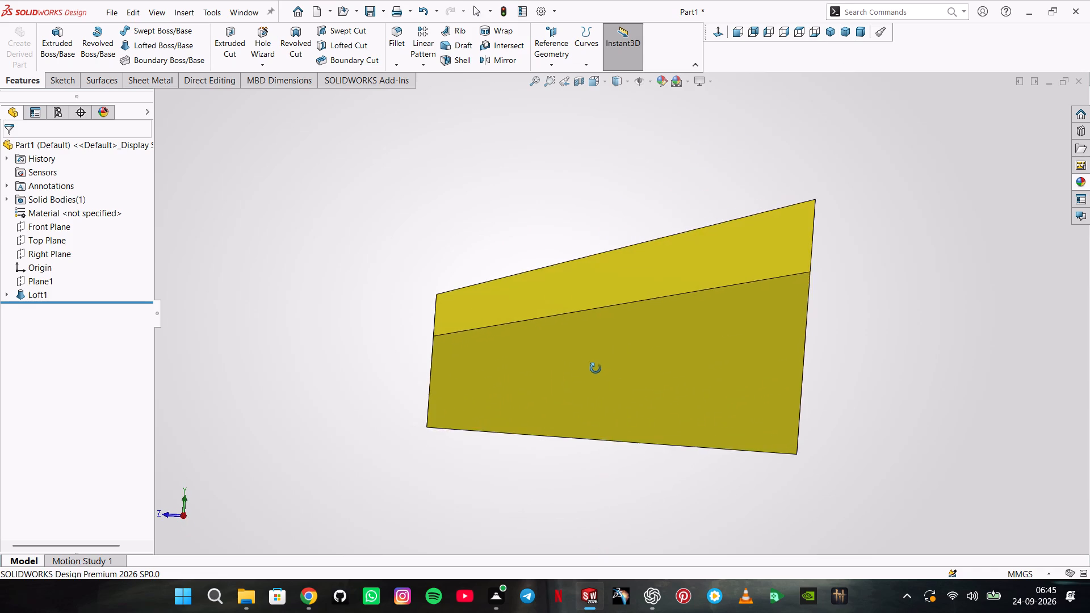
middle_drag(596, 368, 594, 410)
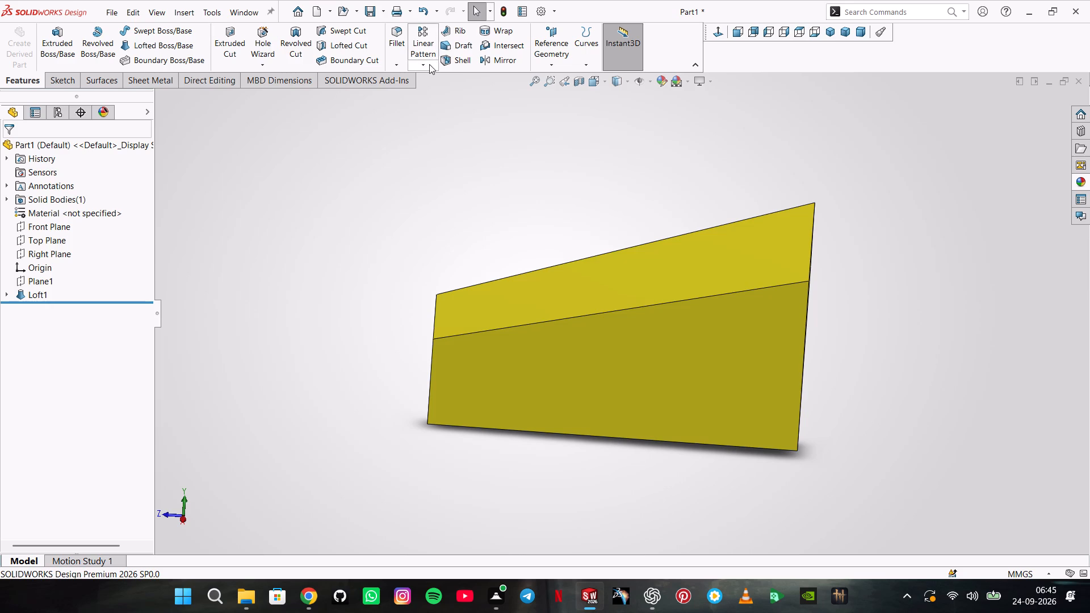
click(429, 66)
click(431, 87)
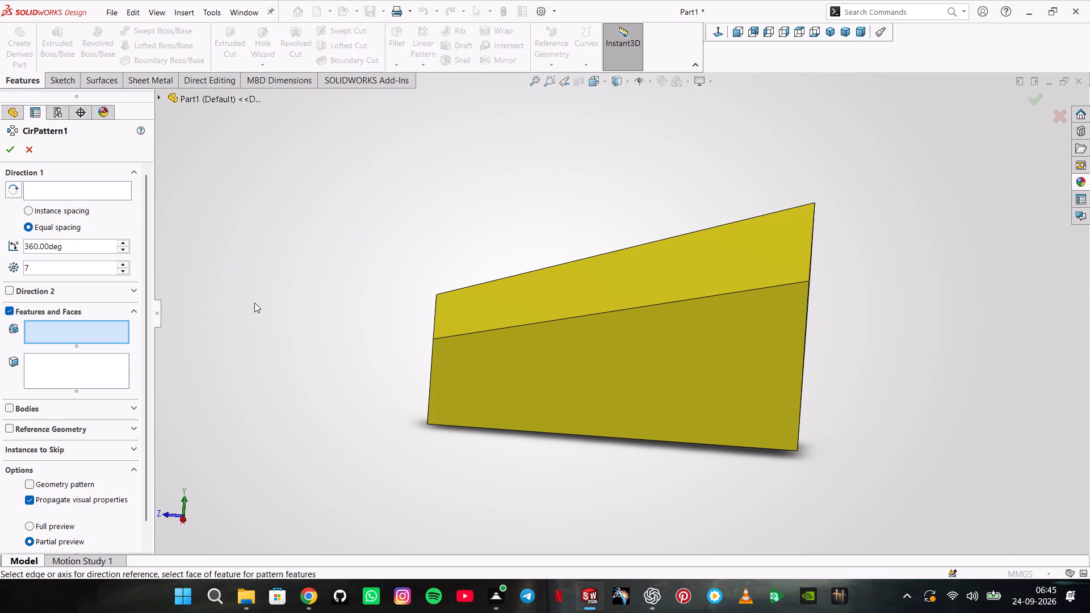
click(550, 309)
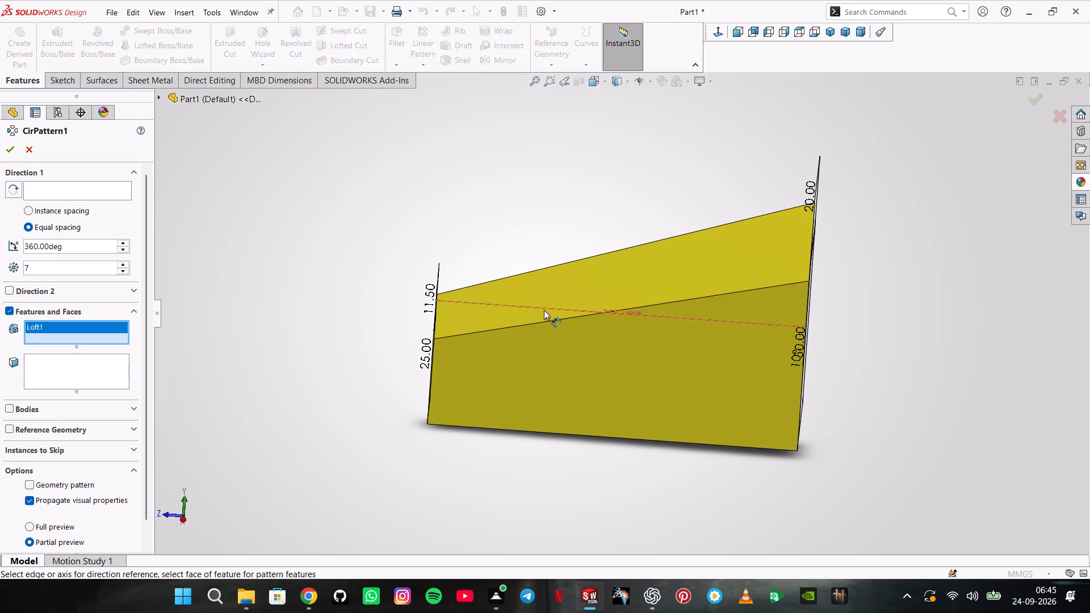
click(37, 189)
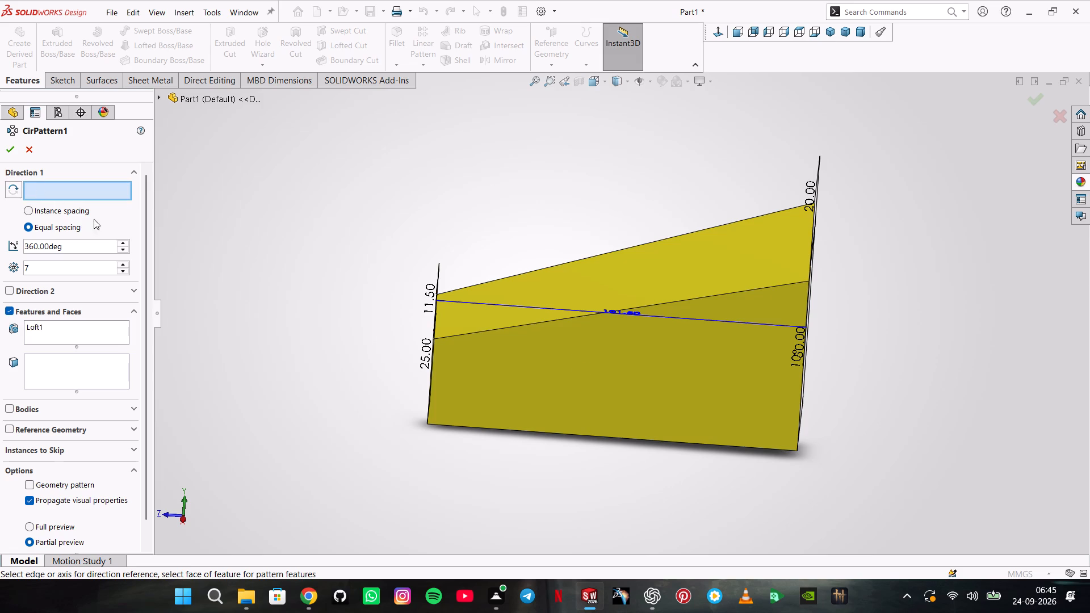
click(635, 438)
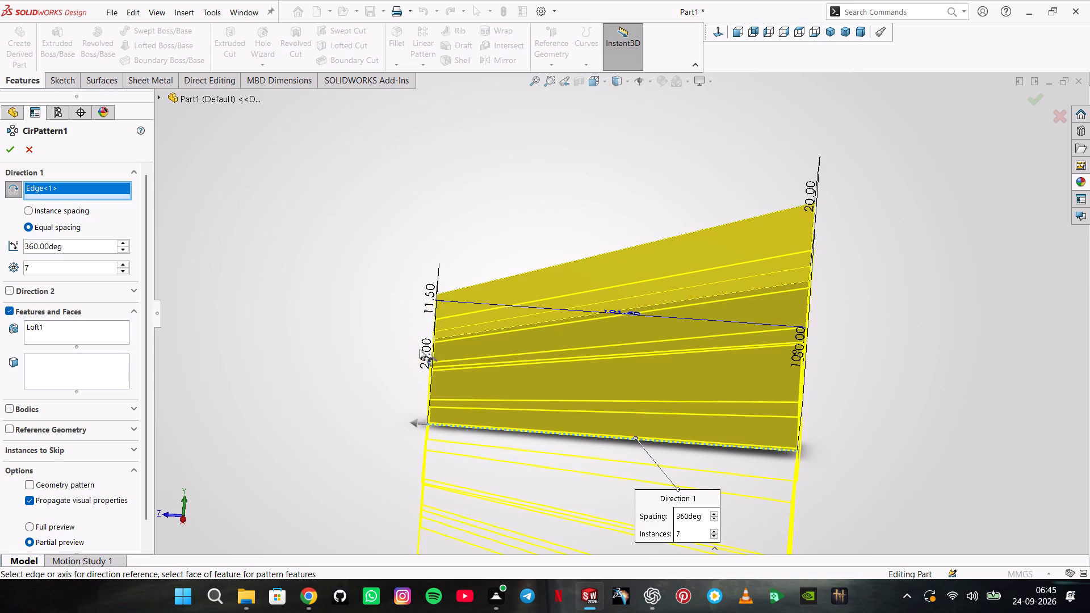
scroll(427, 342, up, 3)
middle_drag(427, 342, 344, 363)
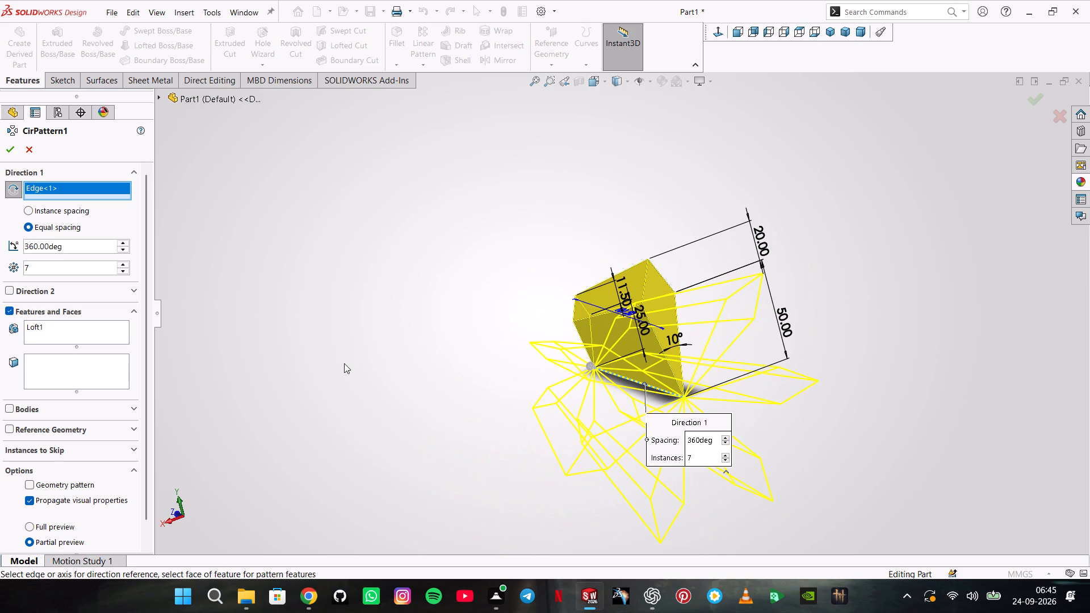
double_click(91, 265)
text(18)
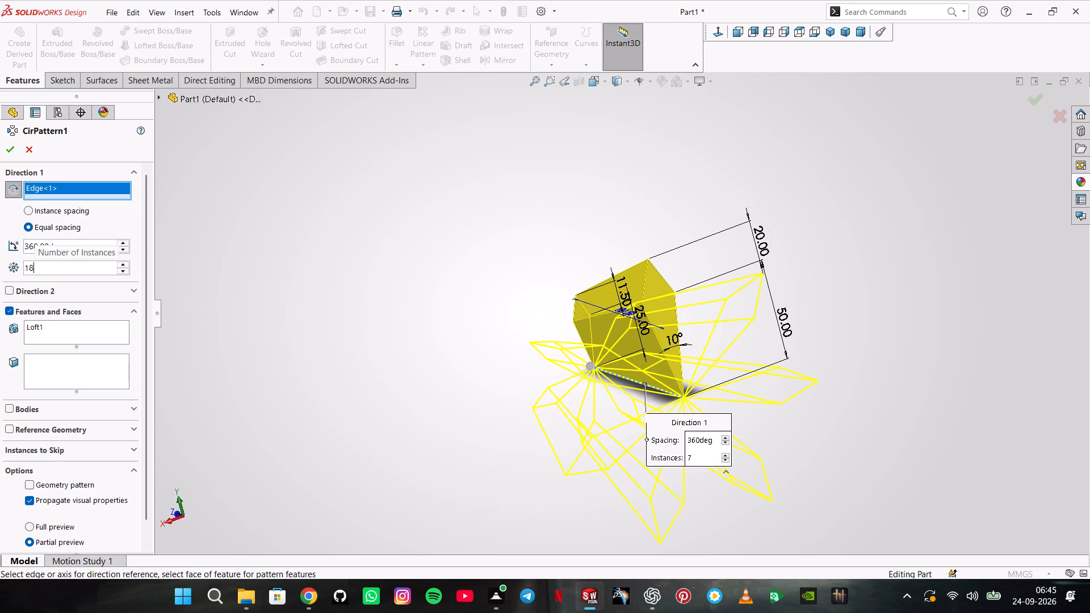
key(Return)
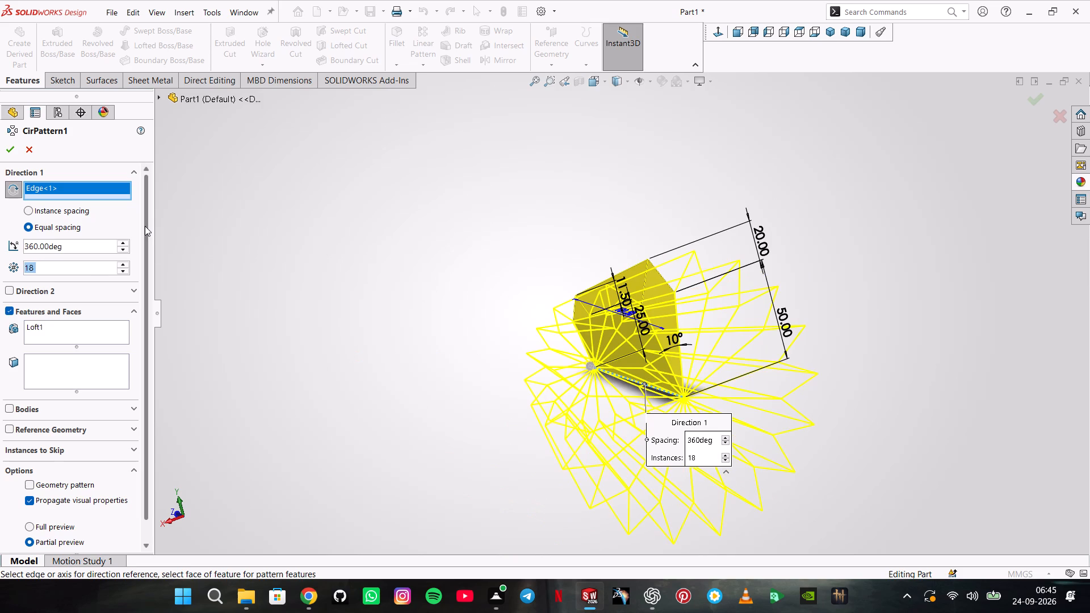
scroll(145, 225, up, 1)
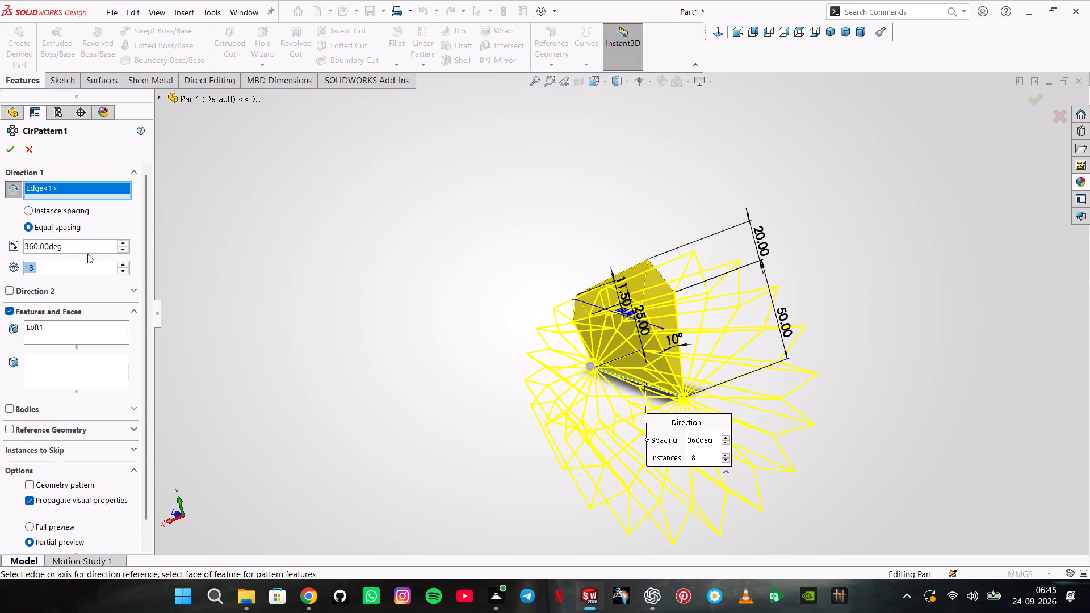
click(5, 149)
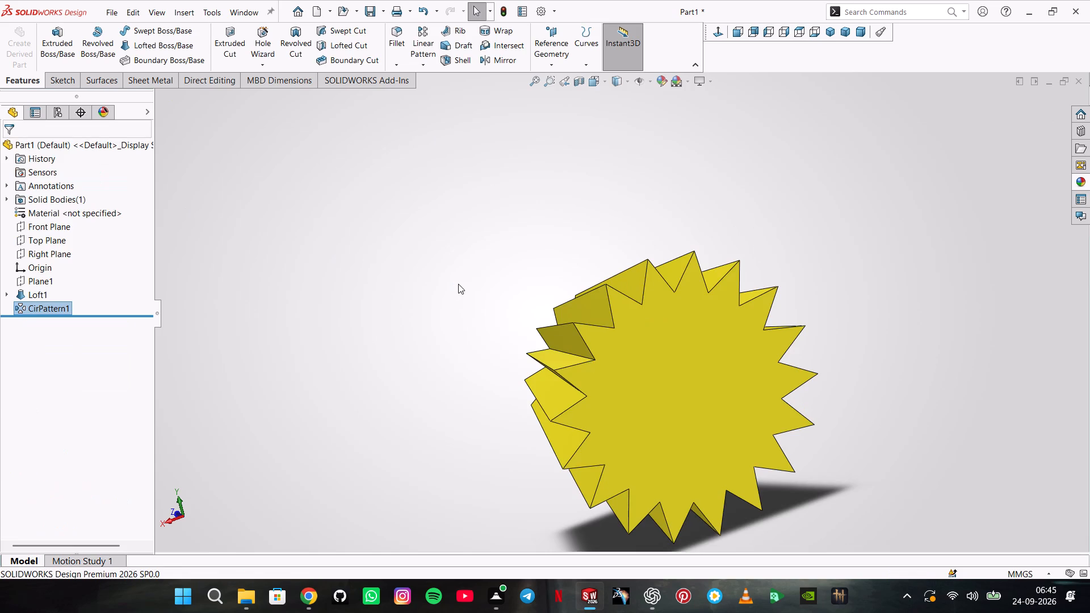
Shell the patterned body to a 1 mm wall thickness, removing both the large and the small star-shaped end faces.
middle_drag(460, 283, 608, 367)
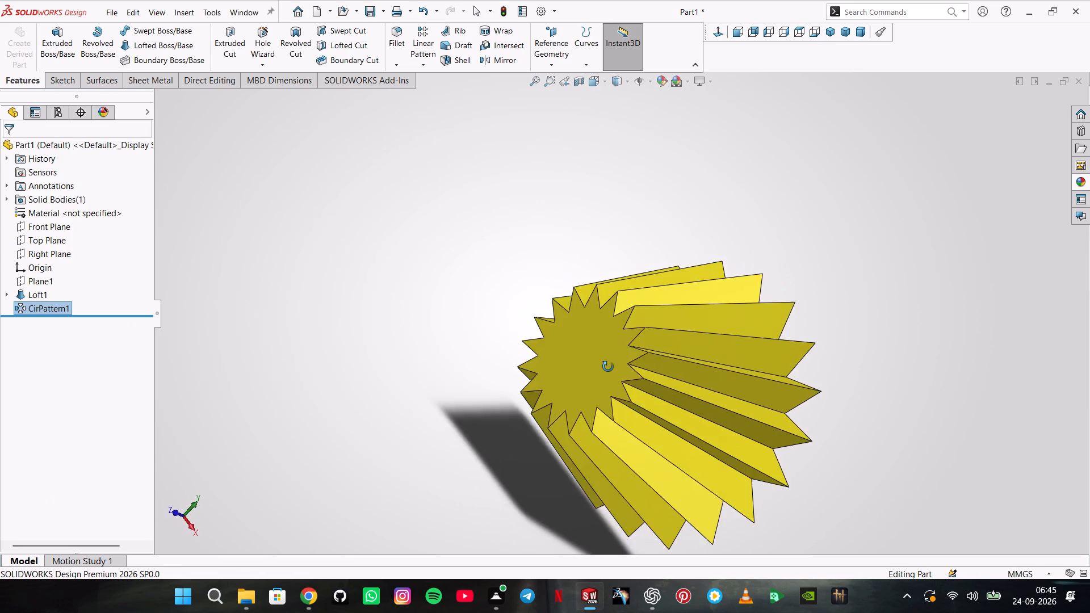
middle_drag(608, 367, 469, 379)
right_drag(582, 372, 469, 379)
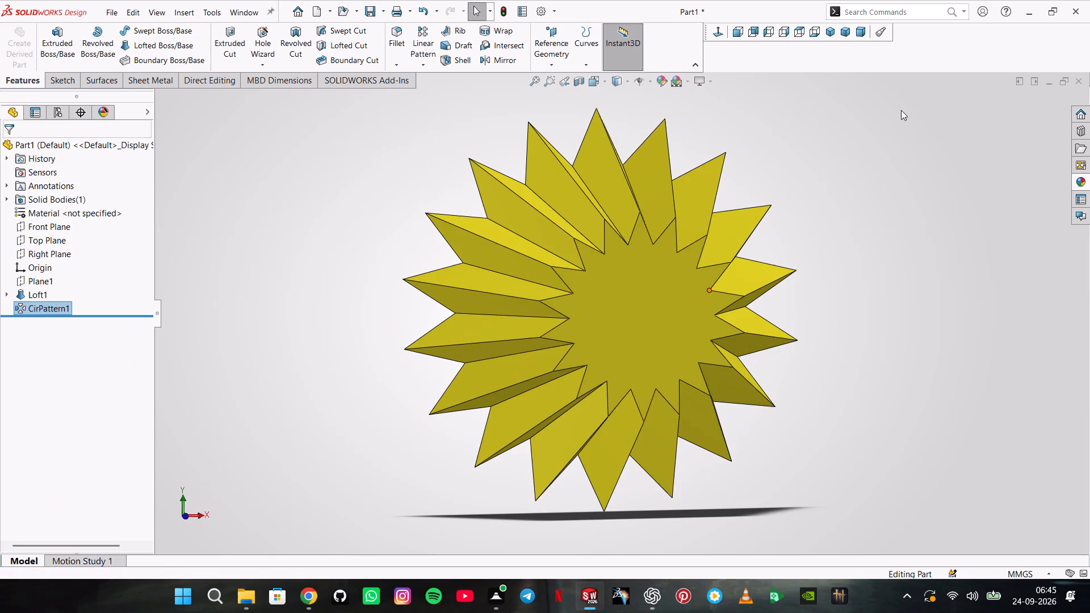
click(842, 36)
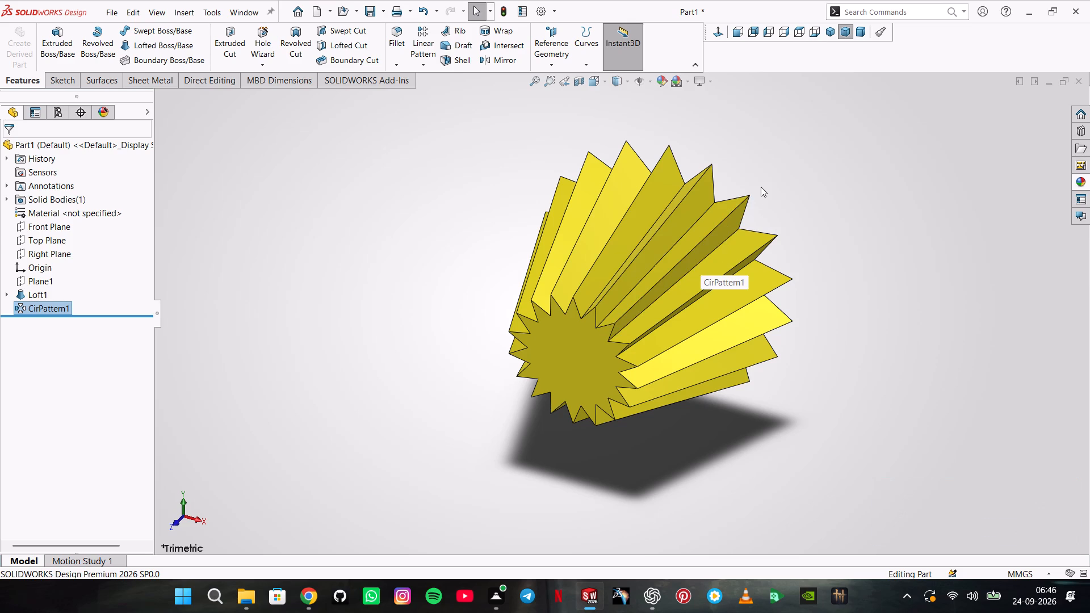
click(467, 58)
middle_drag(744, 160, 599, 309)
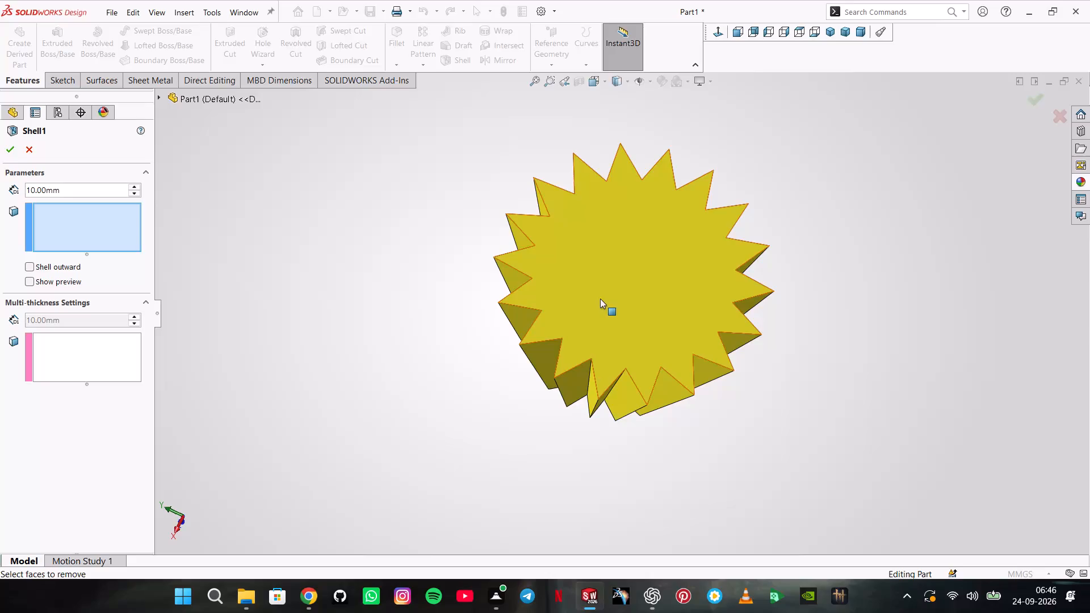
click(600, 299)
double_click(74, 194)
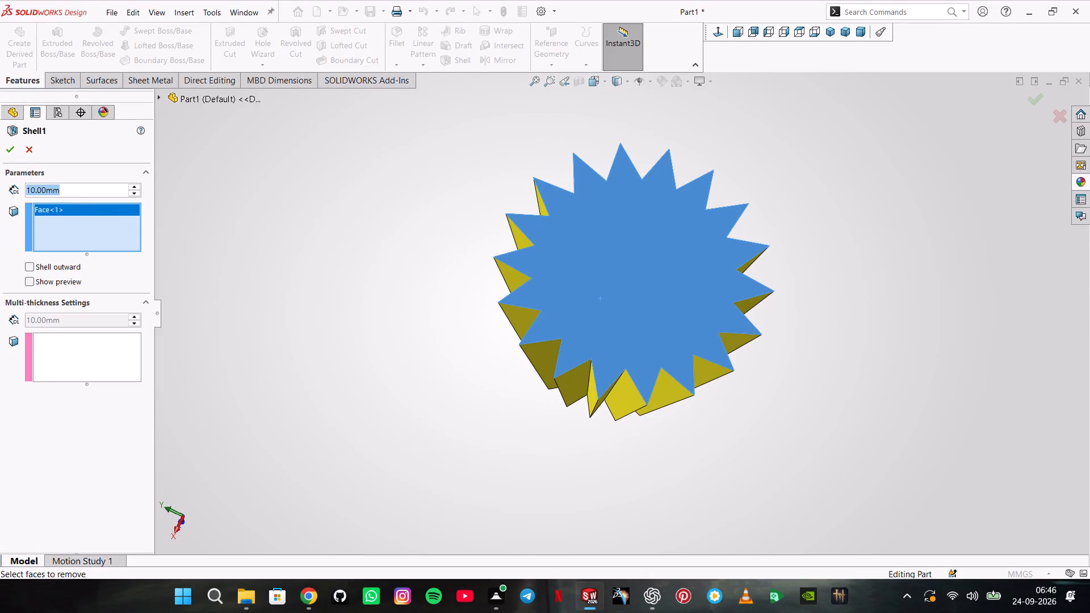
key(1)
key(Return)
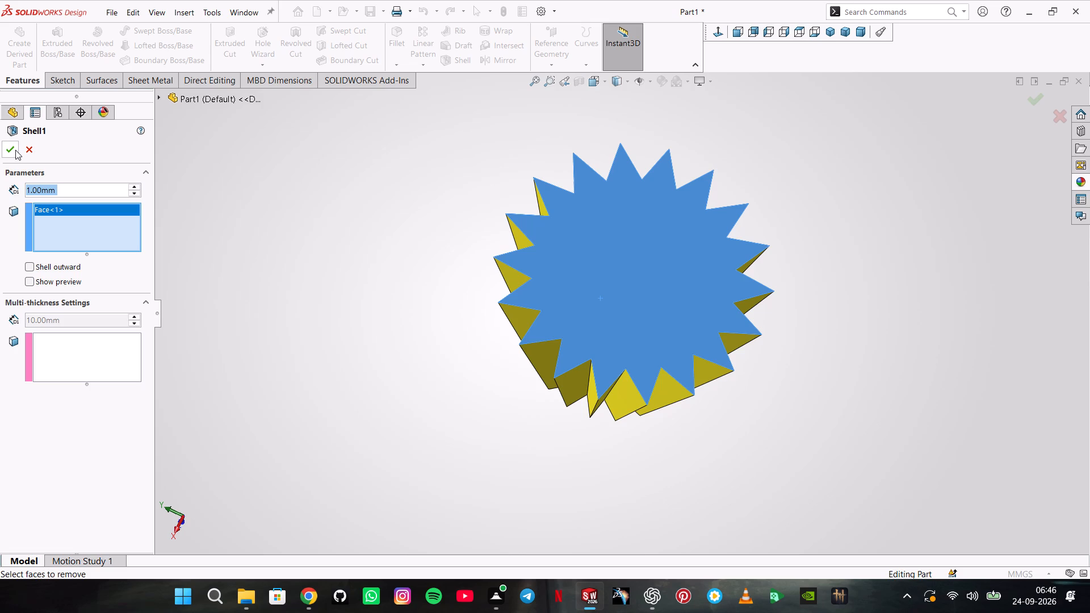
middle_drag(465, 215, 680, 309)
click(632, 299)
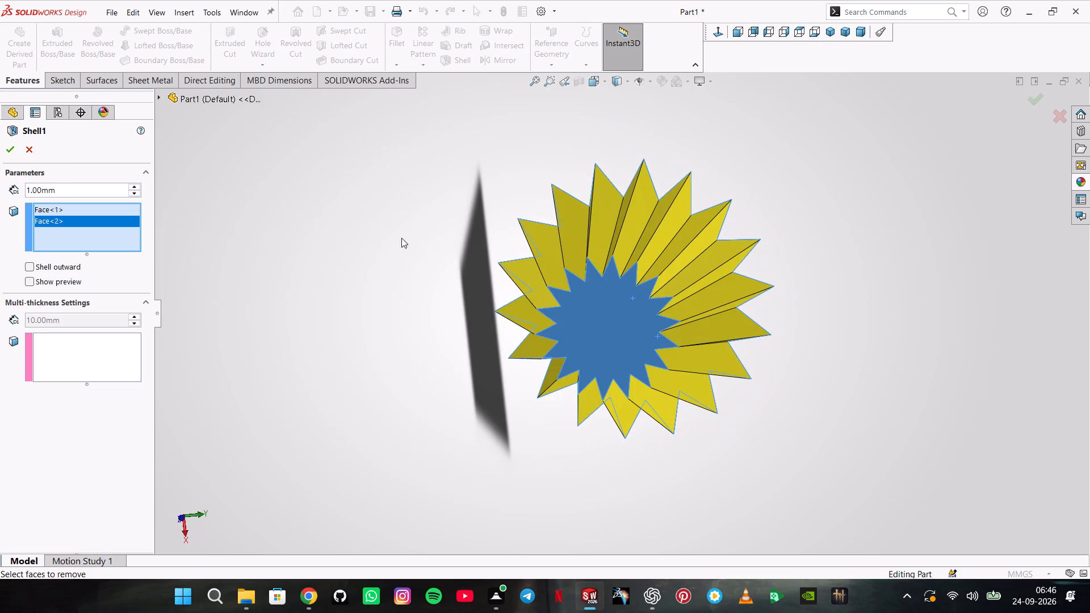
click(10, 153)
middle_click(403, 221)
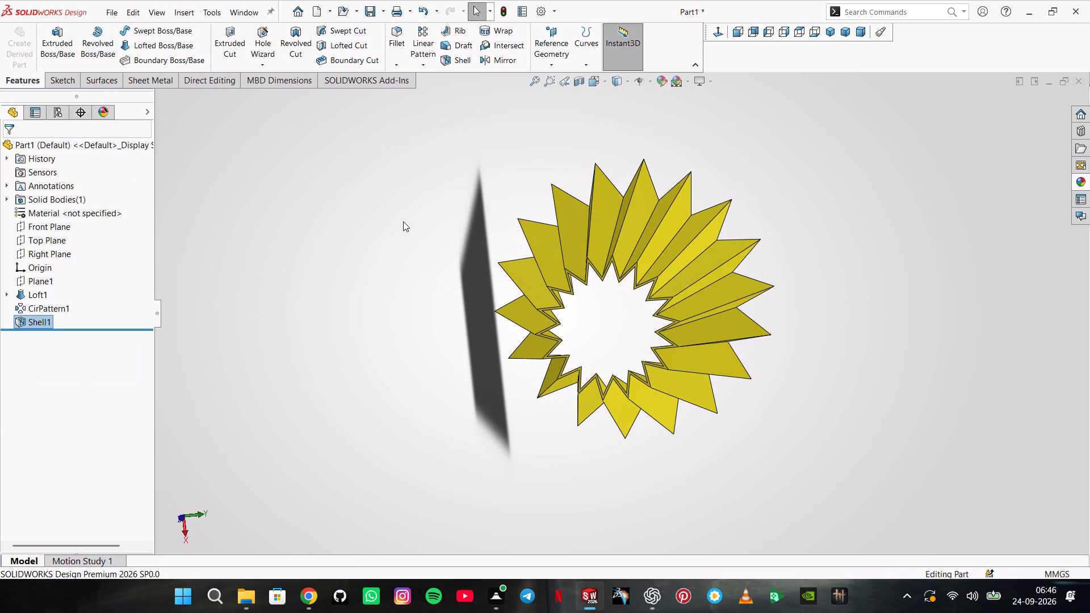
Sketch a 70 mm radius circle on the Front Plane, centred on the origin and reaching the outermost pleat tip.
middle_drag(478, 238, 321, 288)
scroll(437, 268, up, 1)
middle_drag(437, 268, 565, 241)
scroll(560, 244, up, 1)
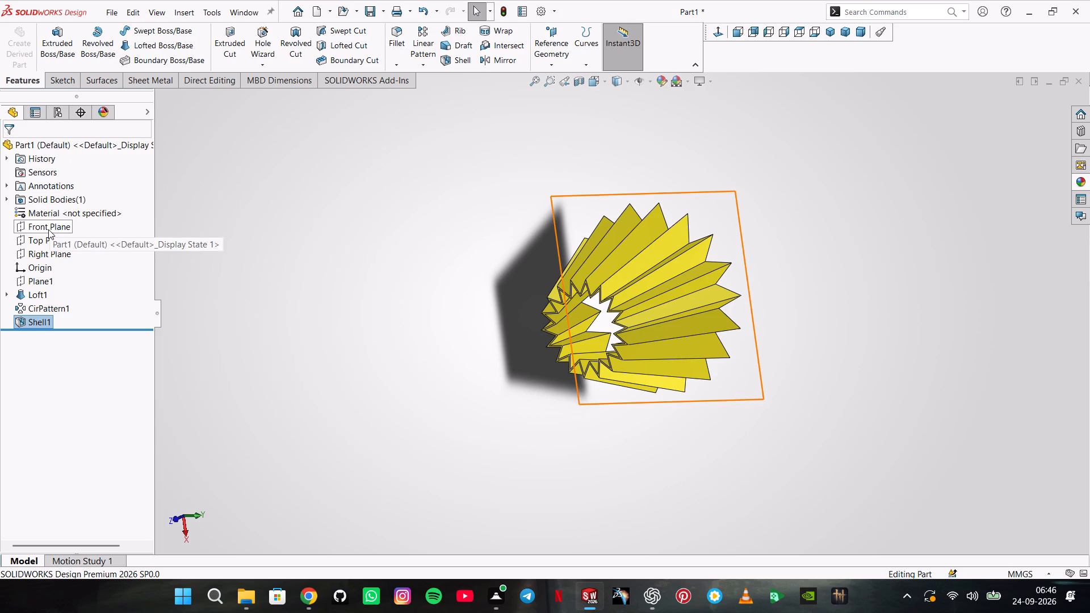
click(48, 229)
middle_drag(437, 245, 517, 223)
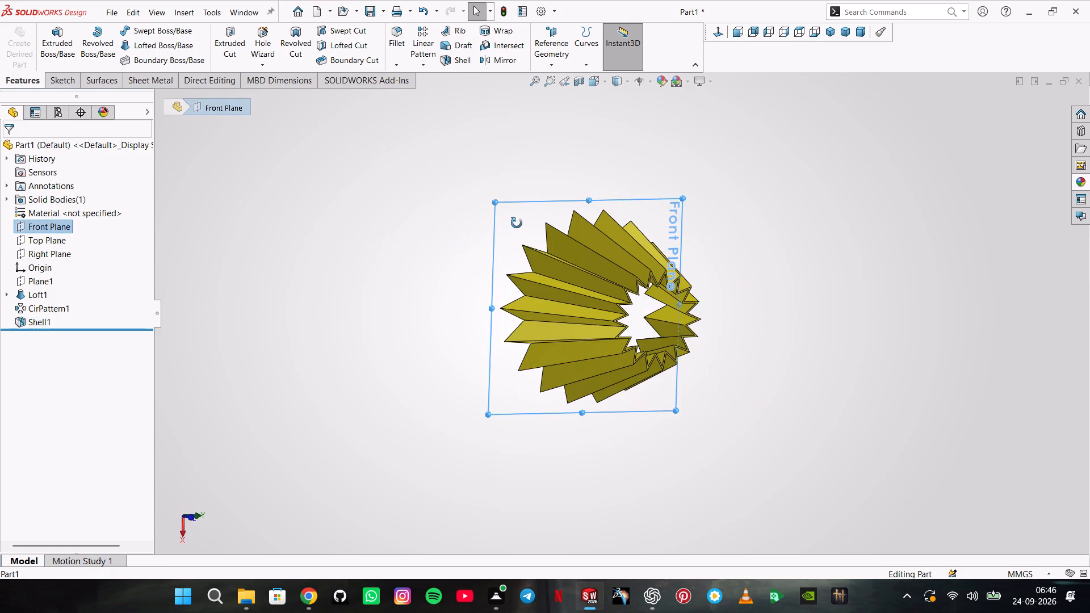
middle_drag(517, 223, 265, 291)
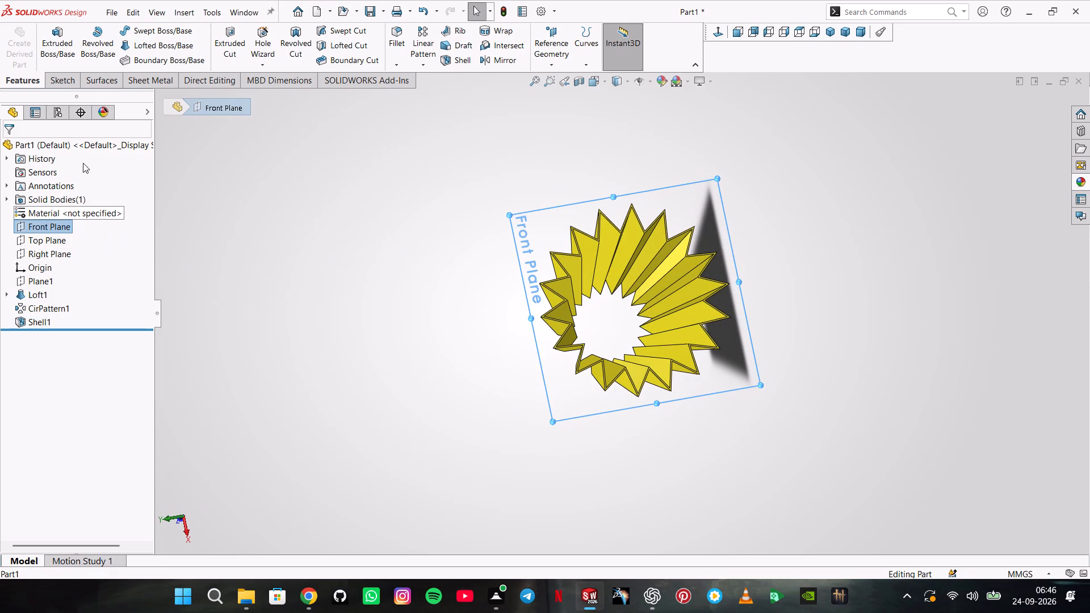
click(63, 79)
click(14, 45)
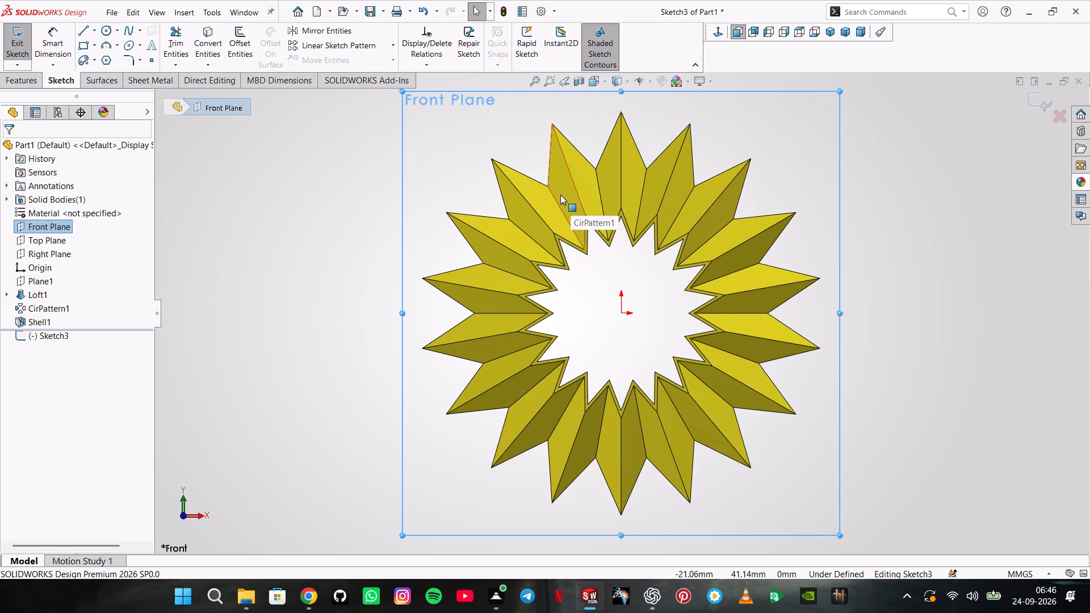
scroll(560, 195, up, 1)
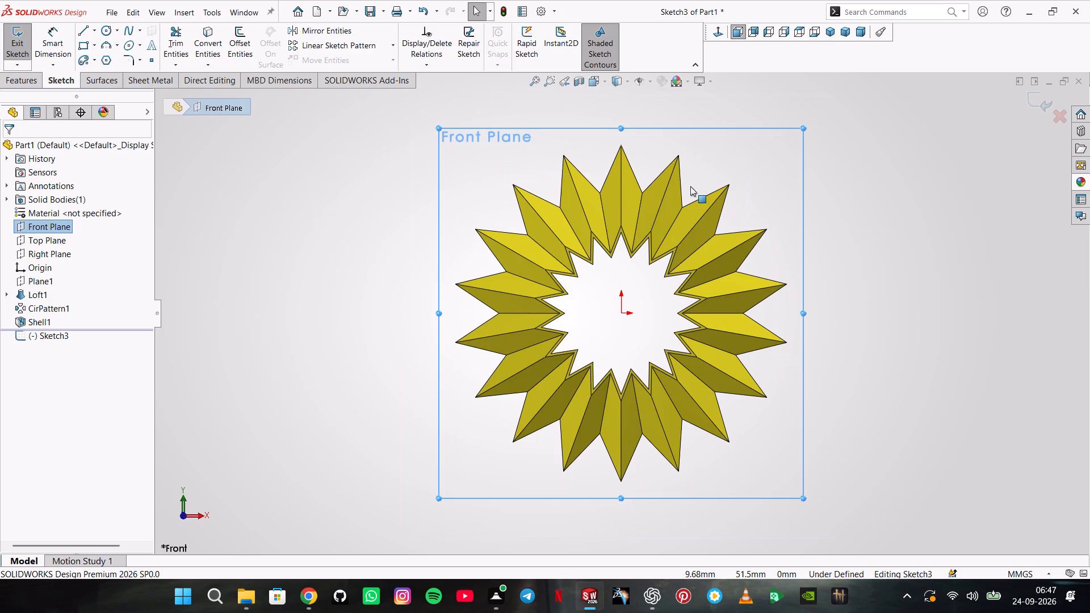
click(104, 31)
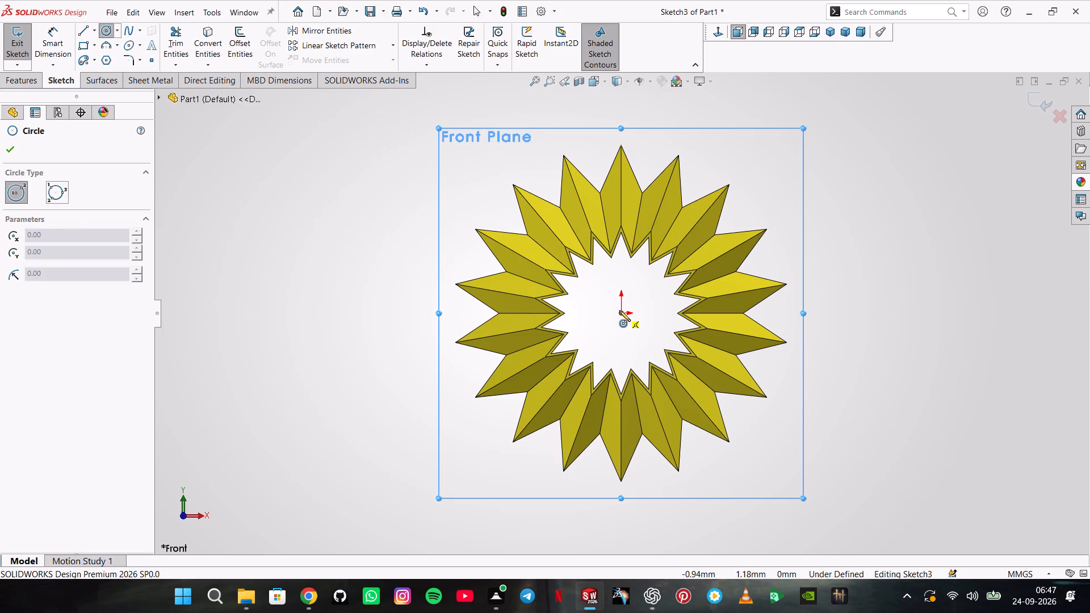
click(619, 310)
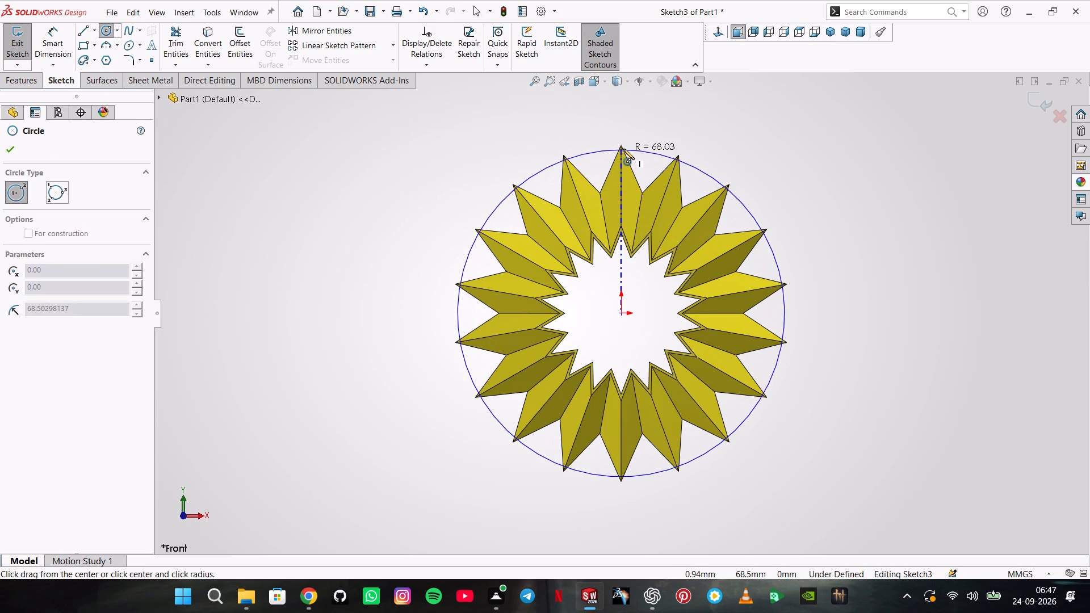
click(622, 147)
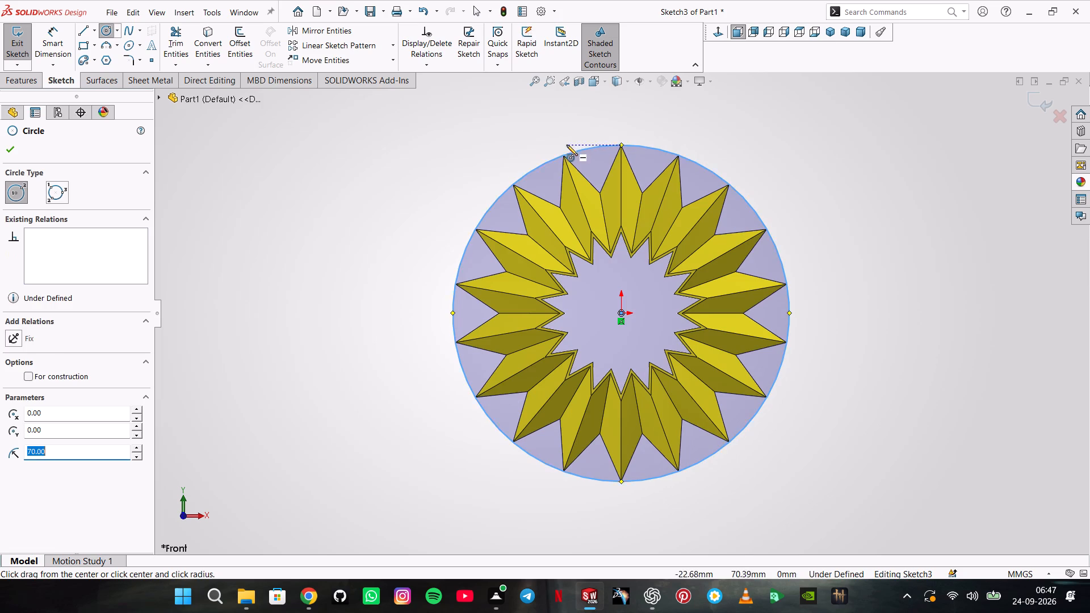
Examine how the sketched circle meets the outer pleat tips at the filter's wide end.
middle_drag(728, 159, 519, 275)
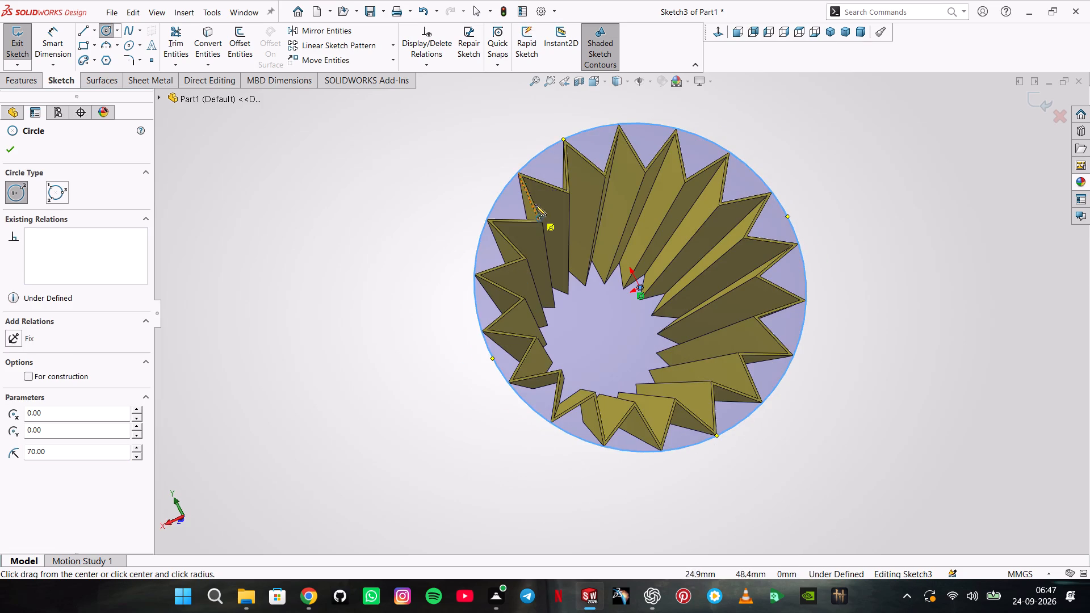
scroll(552, 162, down, 8)
middle_drag(618, 172, 650, 220)
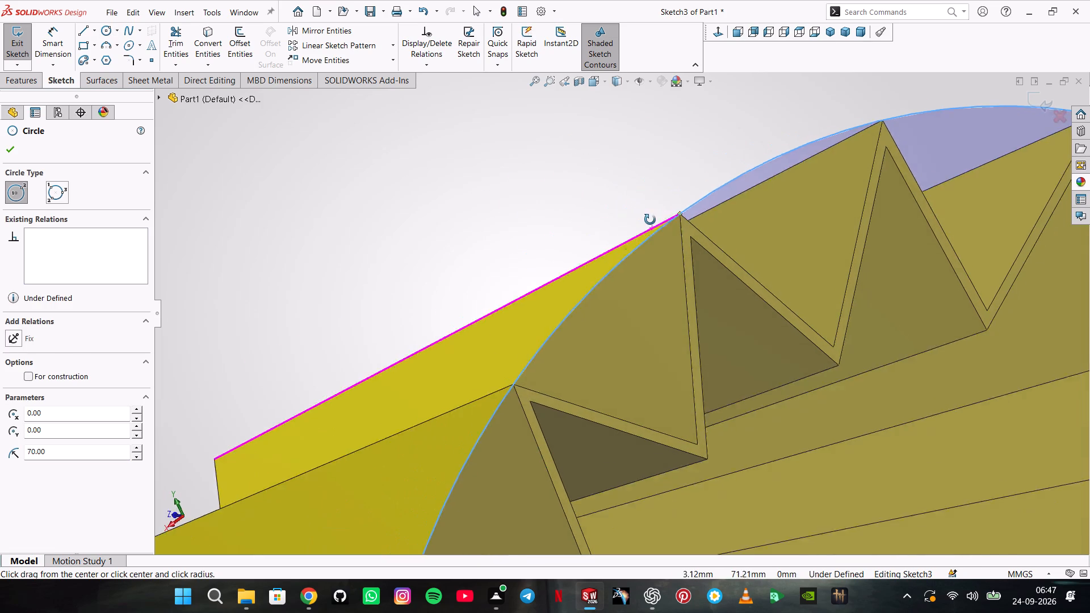
middle_drag(650, 220, 657, 230)
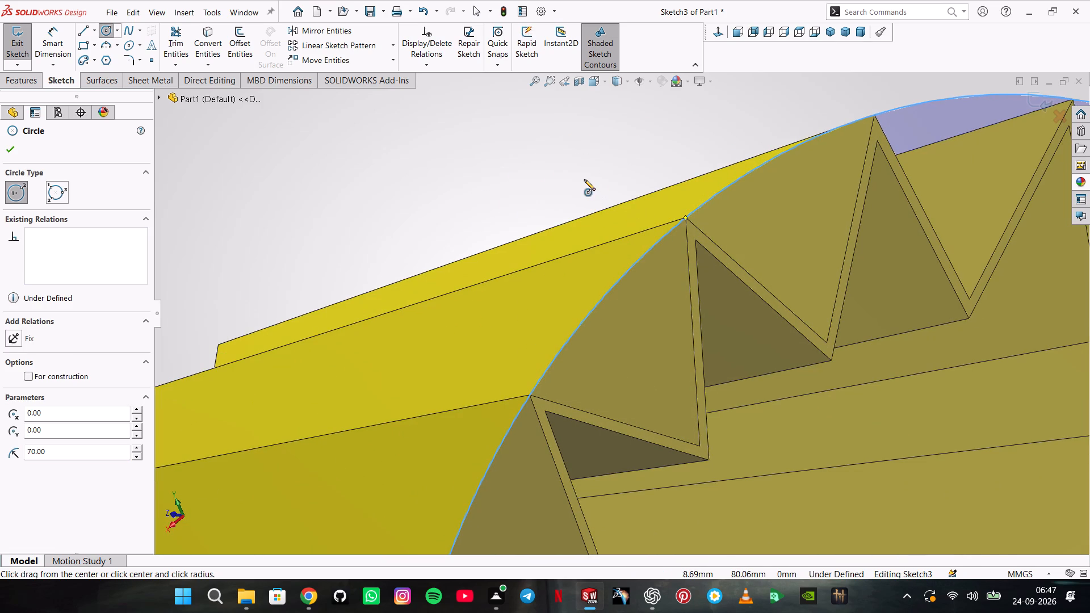
scroll(610, 307, up, 10)
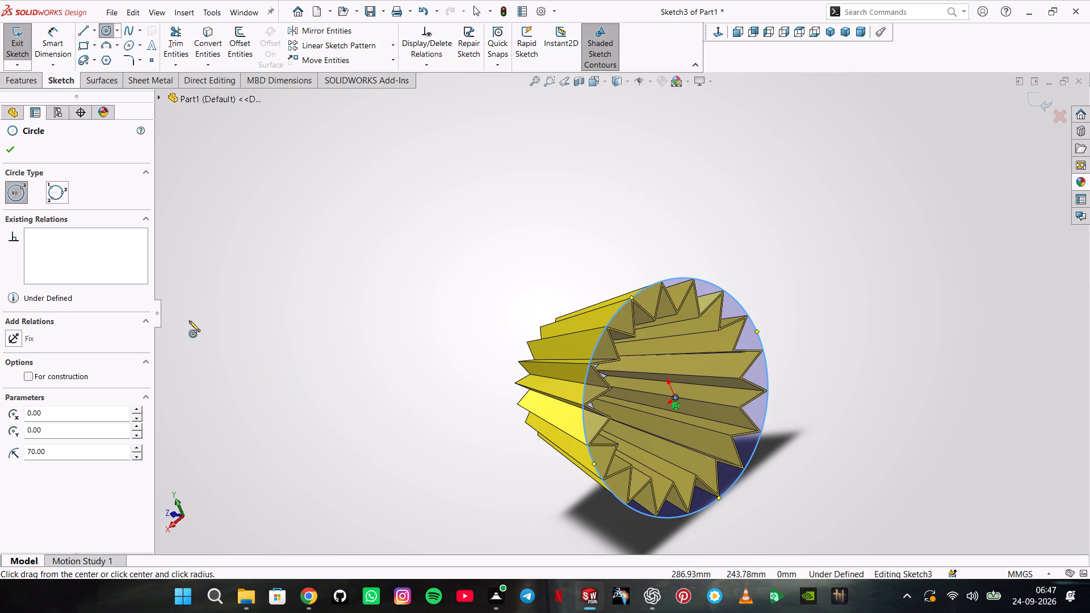
scroll(189, 321, up, 1)
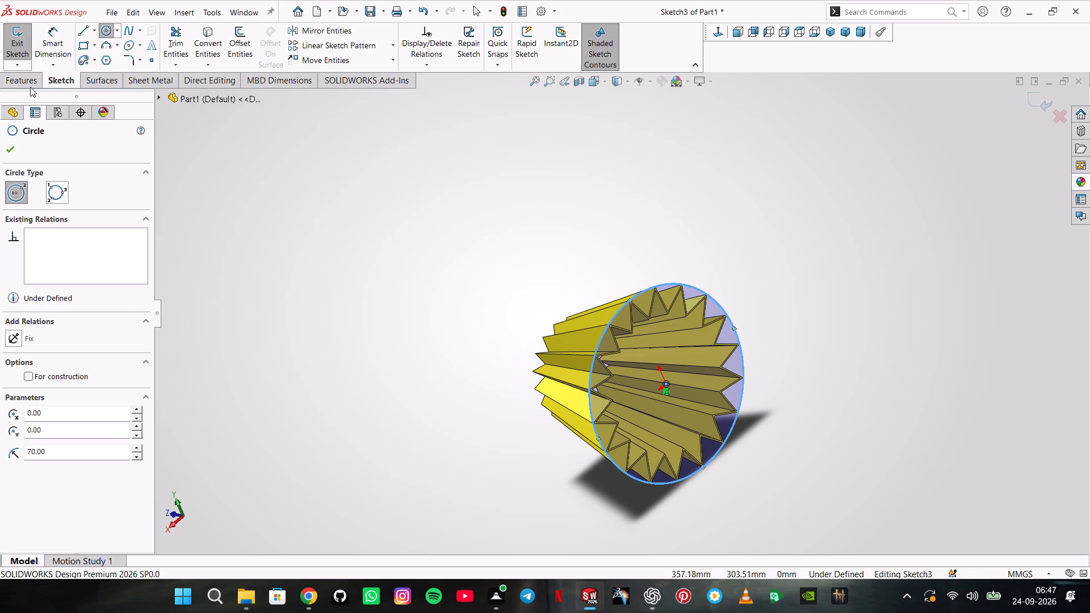
click(4, 153)
Extrude the circle 17.5 mm as a merged boss, reversed to point outward from the pleats' wide end.
click(26, 79)
click(53, 40)
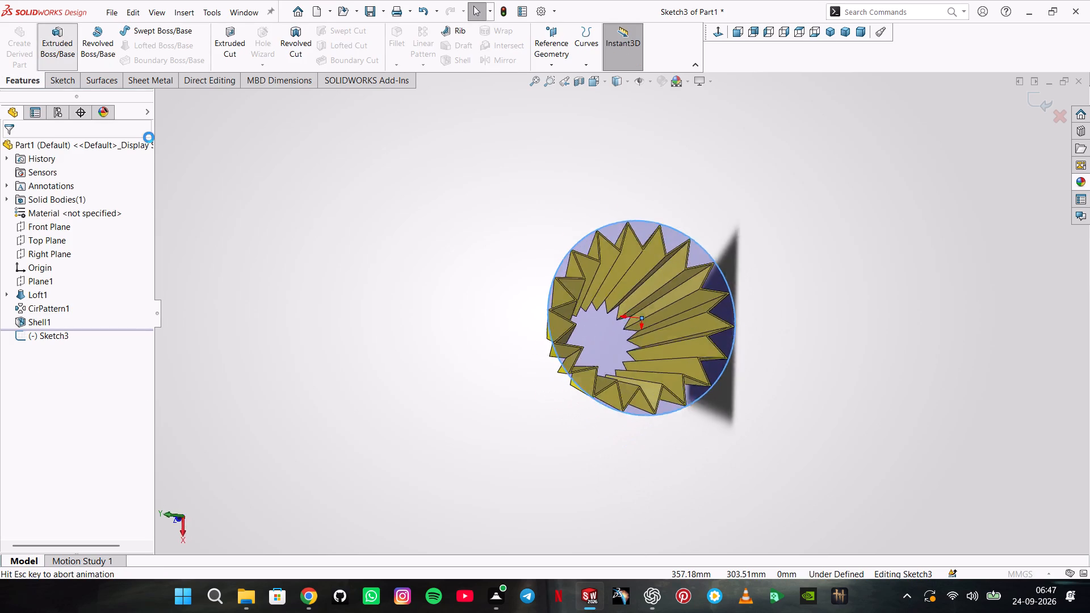
text(17.5)
key(Return)
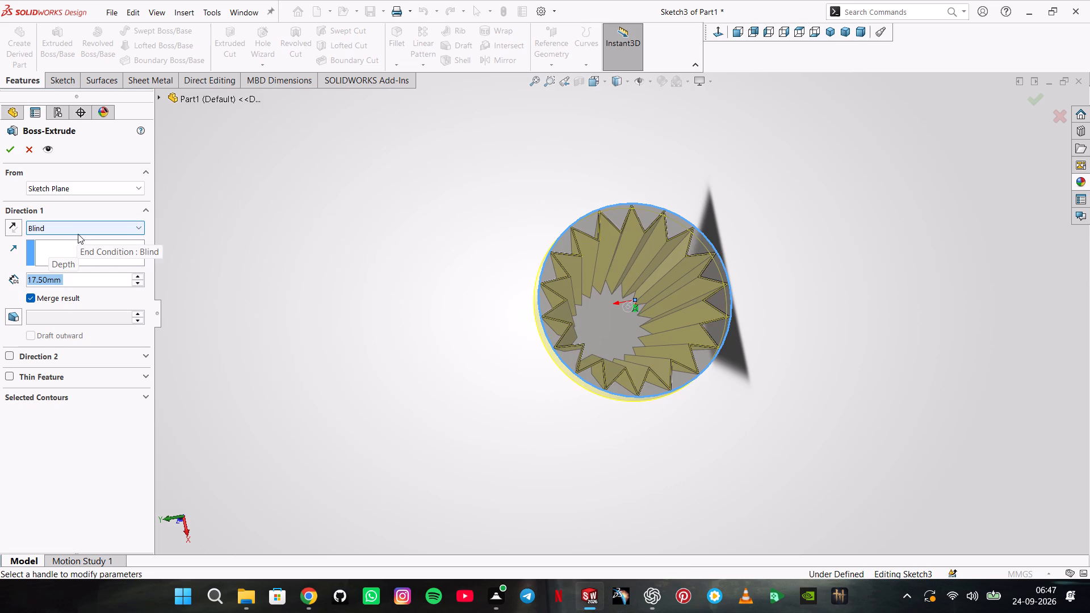
middle_drag(319, 274, 410, 246)
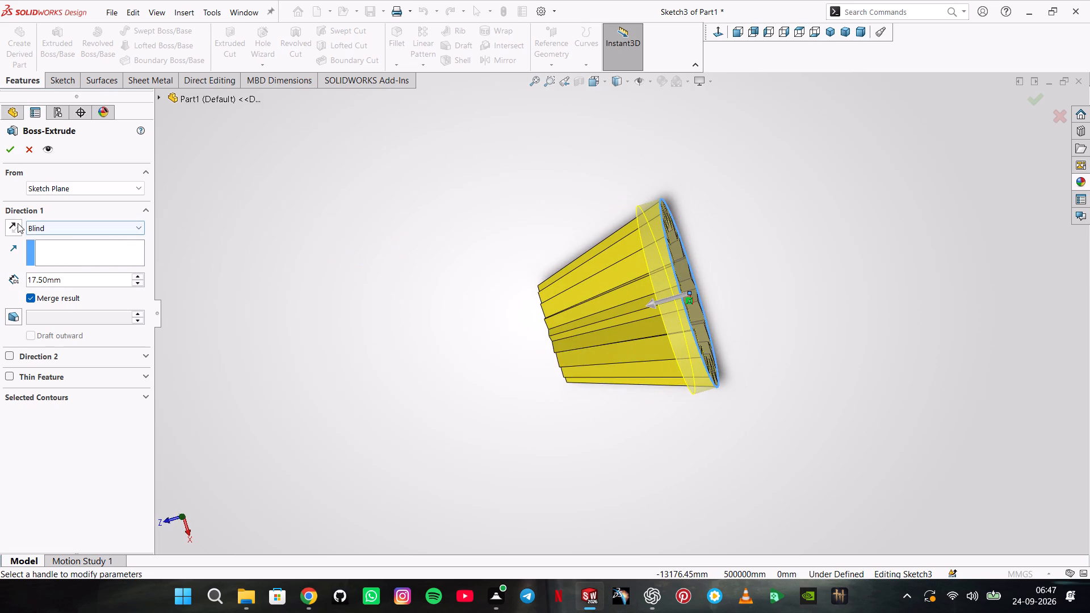
click(16, 223)
click(15, 149)
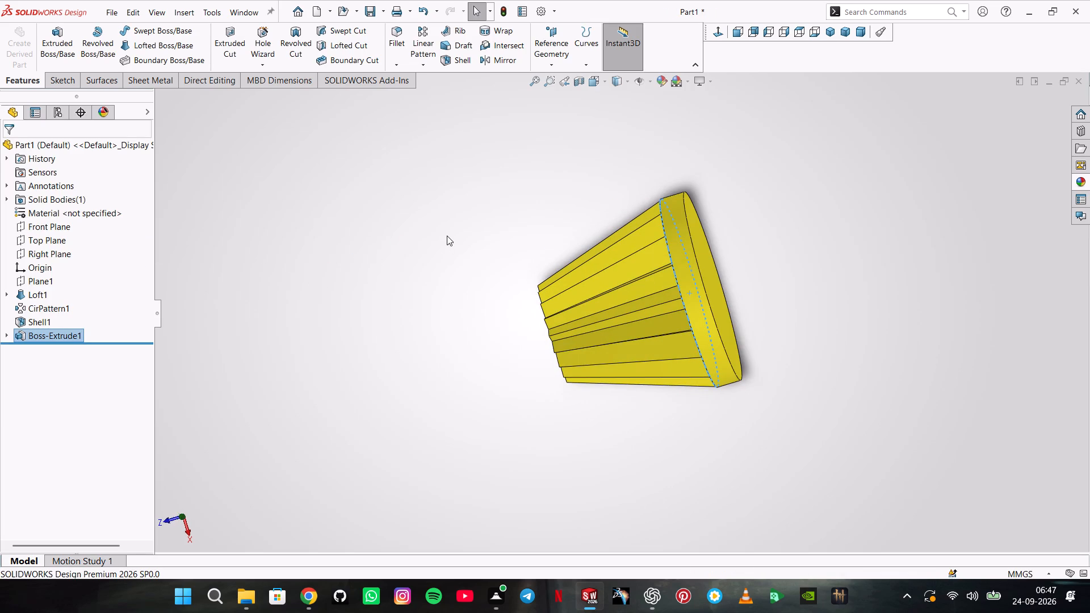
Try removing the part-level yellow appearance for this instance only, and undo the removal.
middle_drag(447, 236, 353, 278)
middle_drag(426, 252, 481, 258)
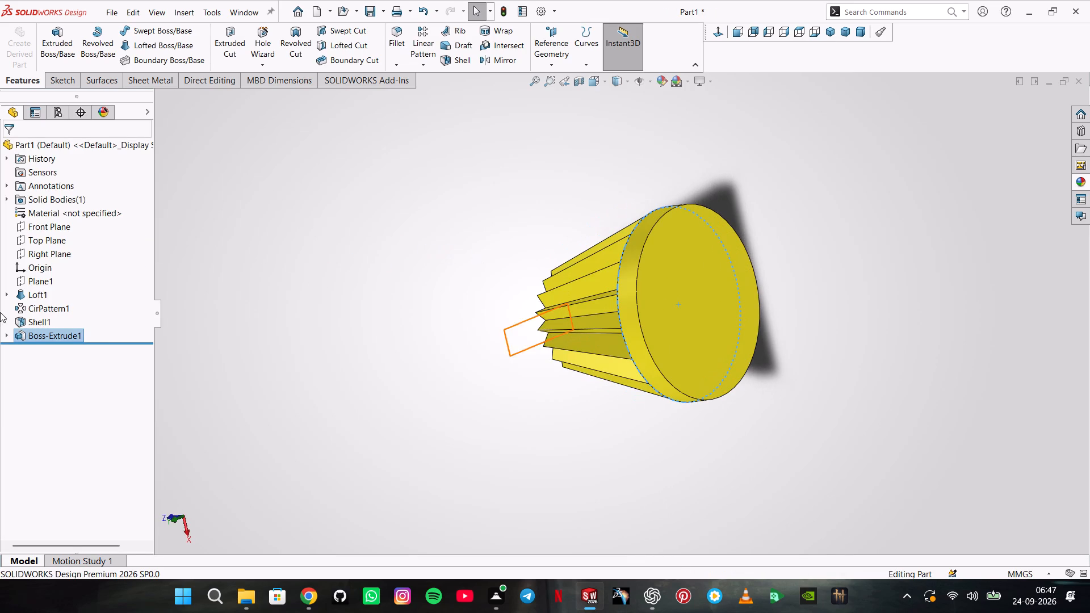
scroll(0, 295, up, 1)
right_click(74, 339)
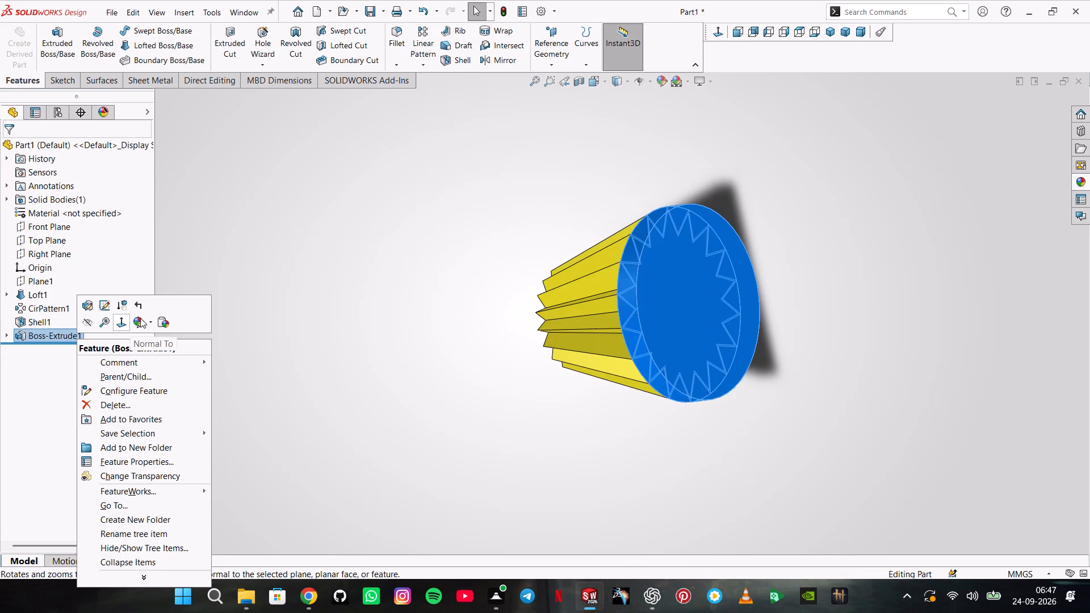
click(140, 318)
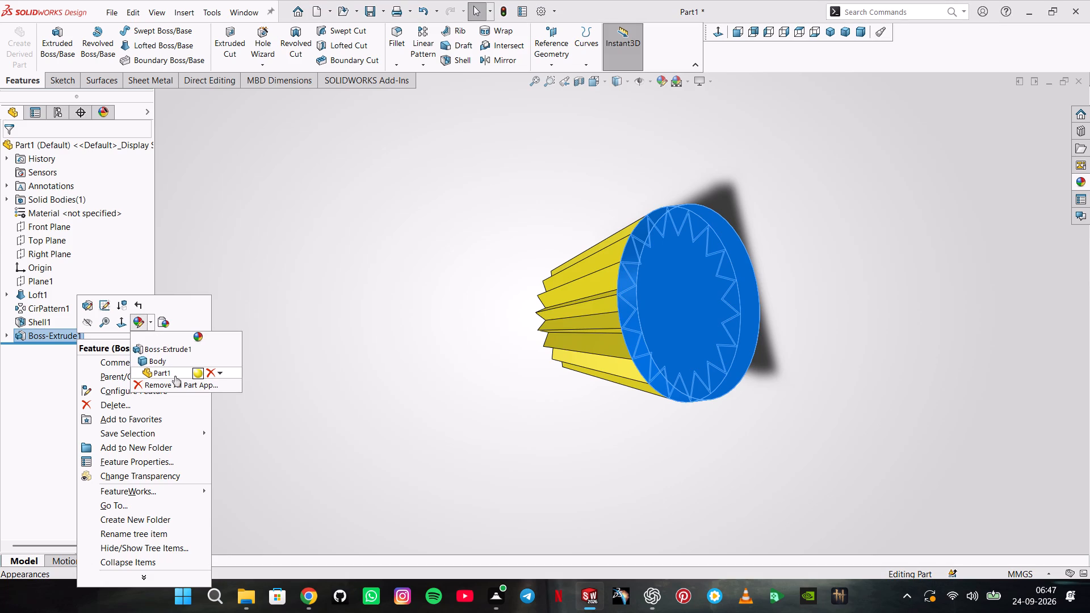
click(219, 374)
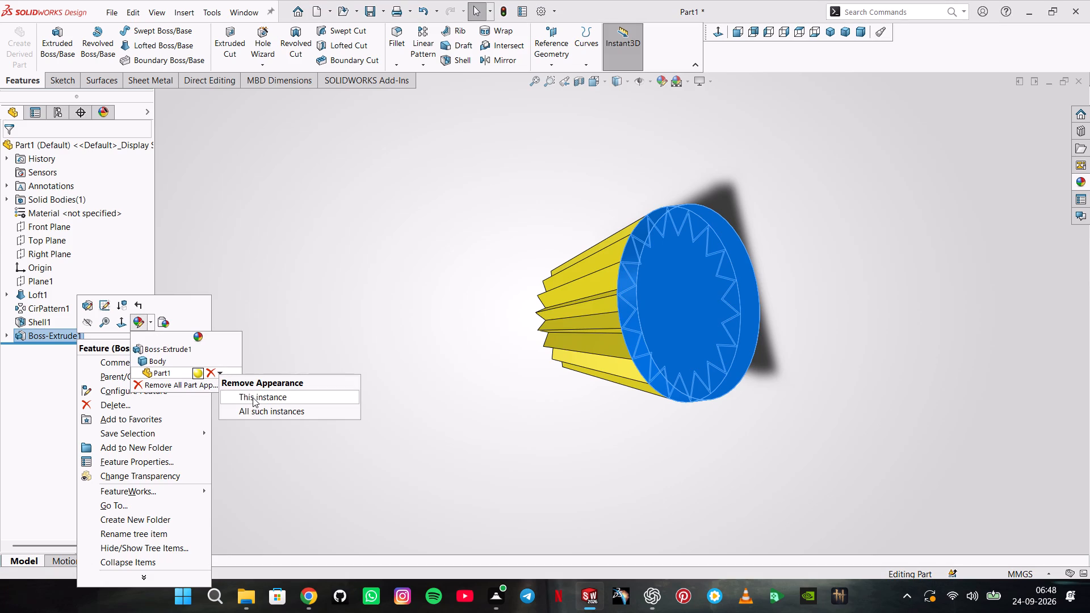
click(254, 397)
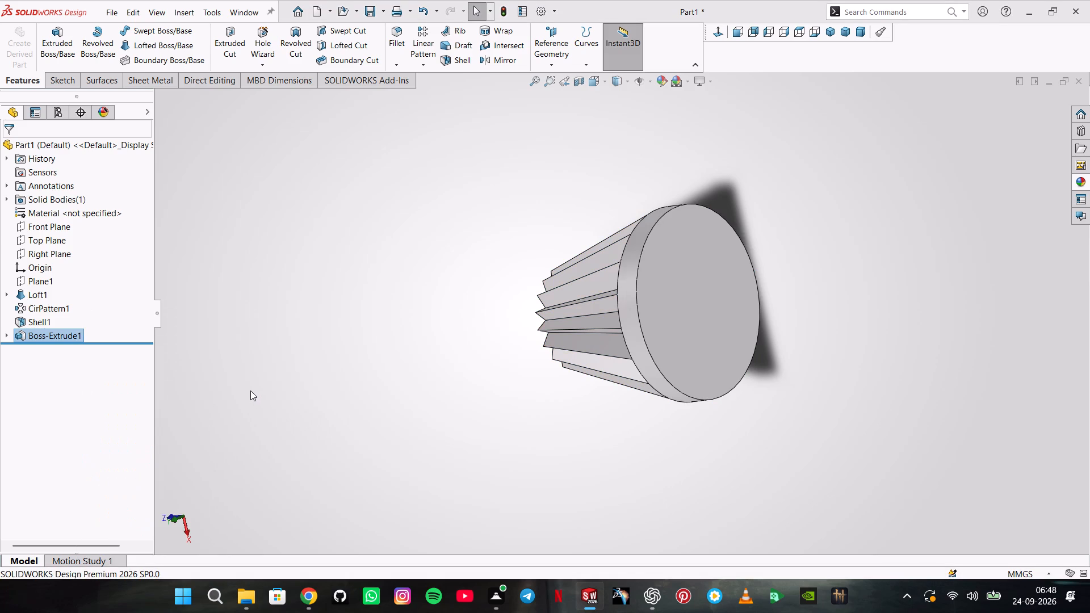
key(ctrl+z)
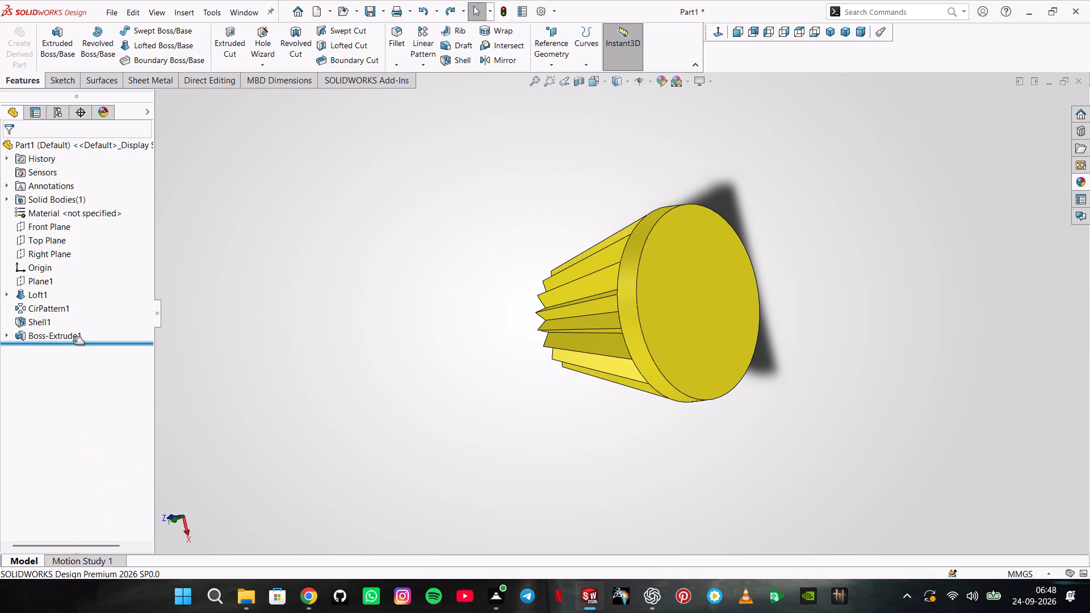
Apply the light grey medium gloss plastic appearance to the extruded disc feature only.
right_click(73, 341)
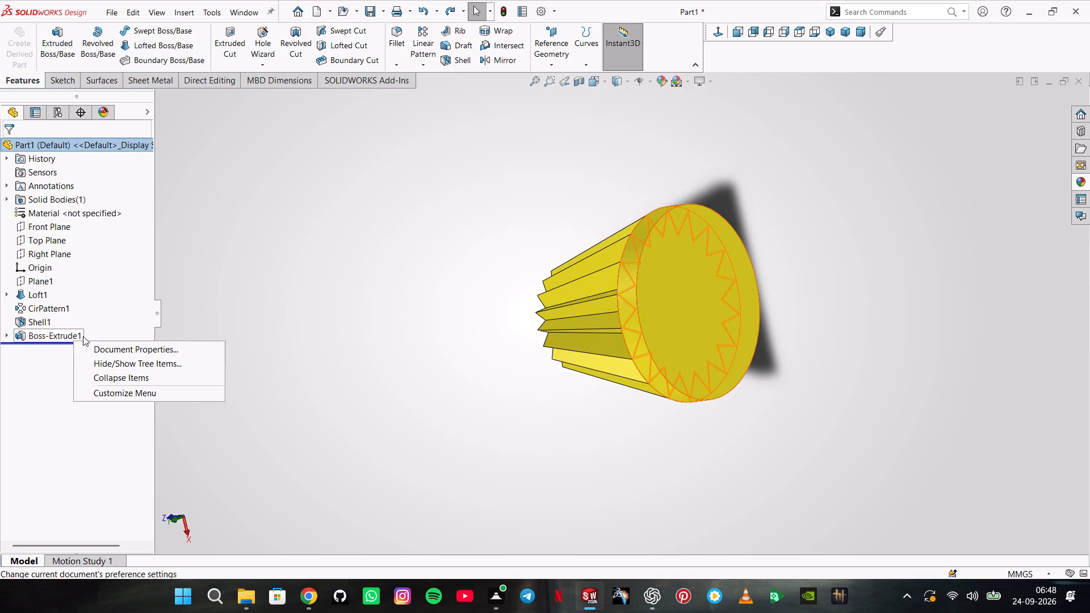
right_click(61, 334)
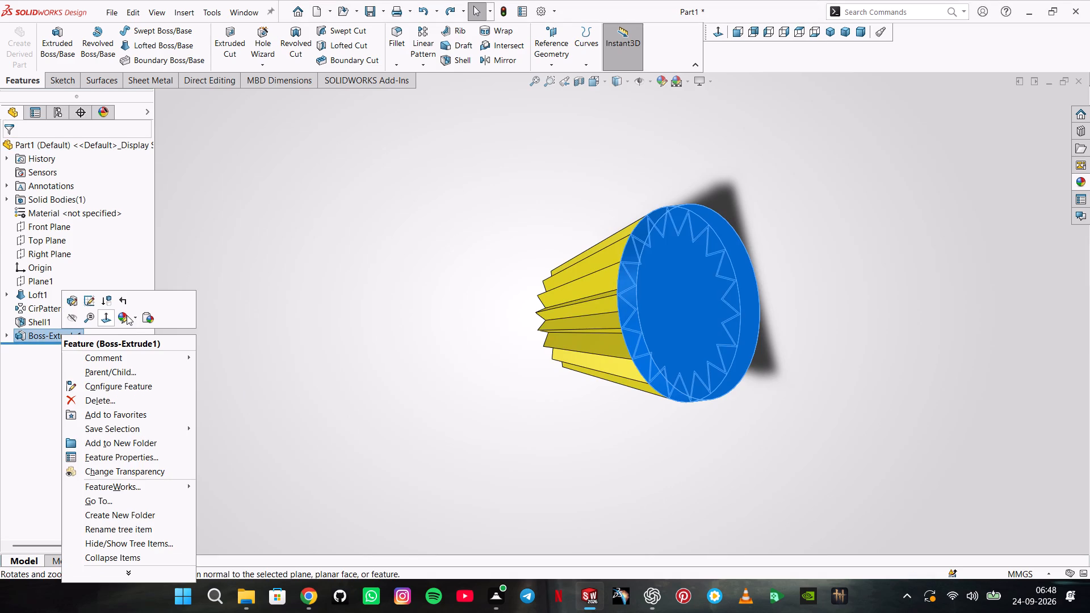
click(133, 318)
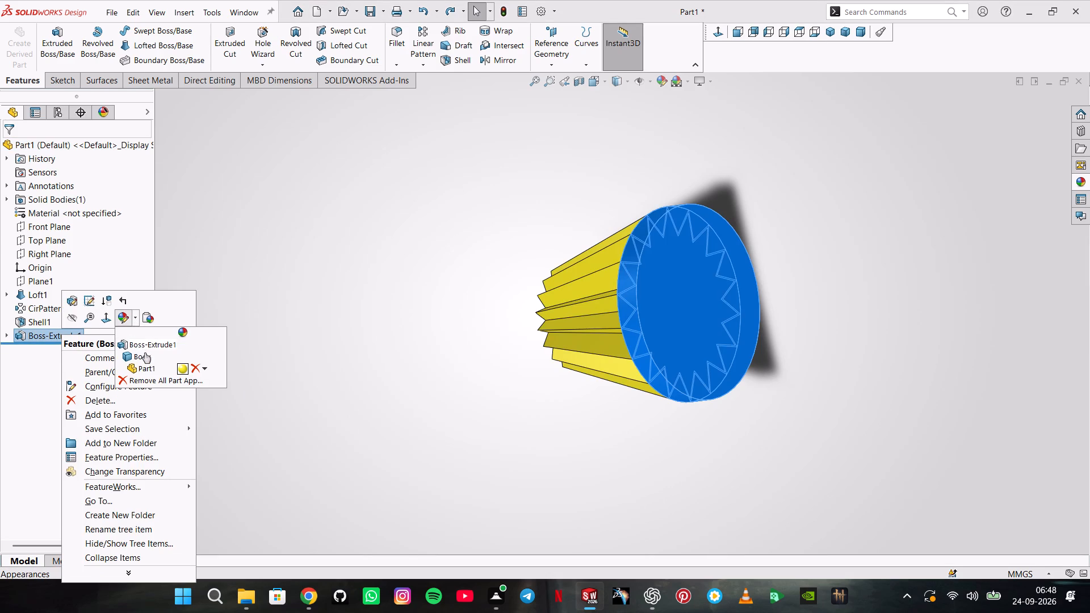
click(148, 344)
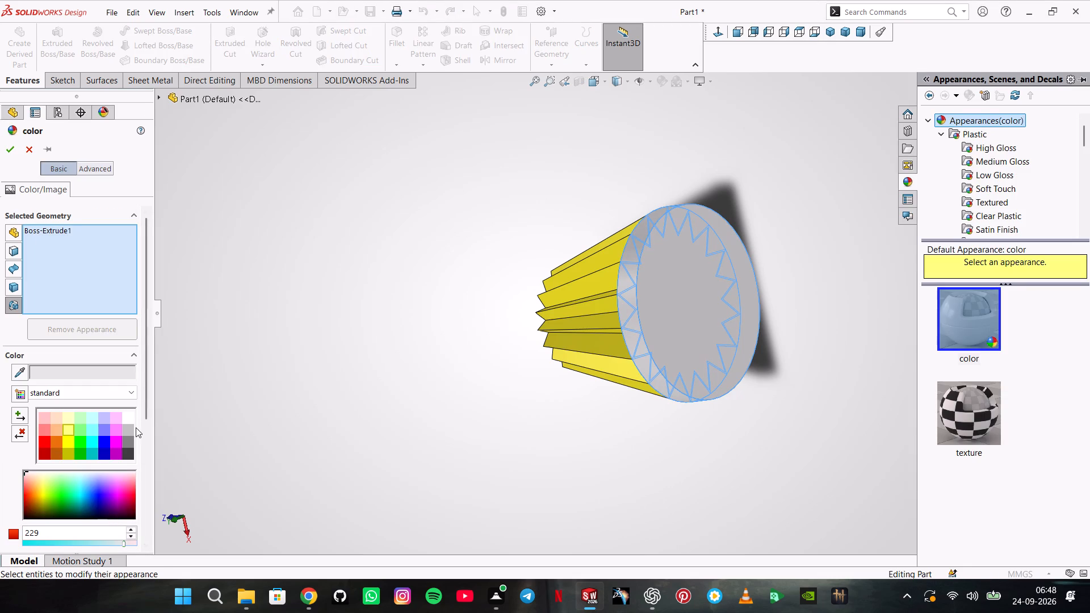
click(943, 132)
click(953, 133)
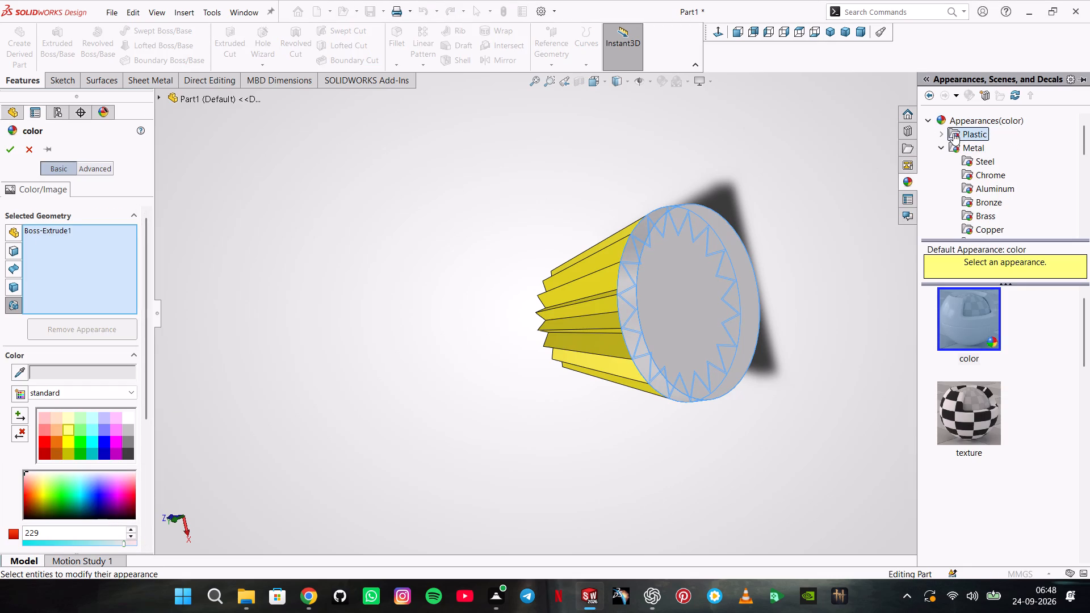
click(955, 337)
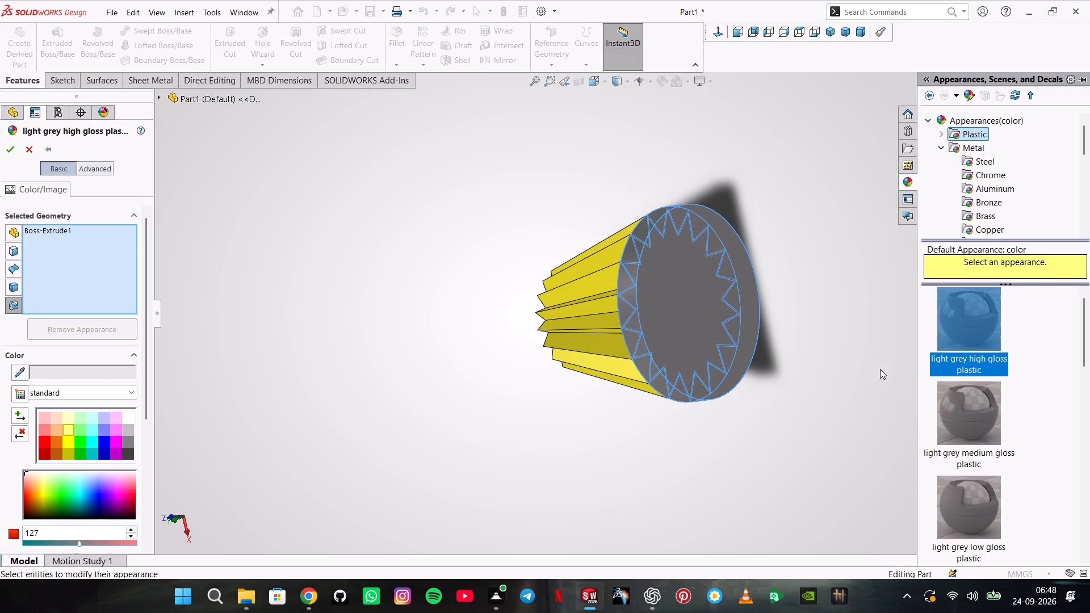
click(950, 428)
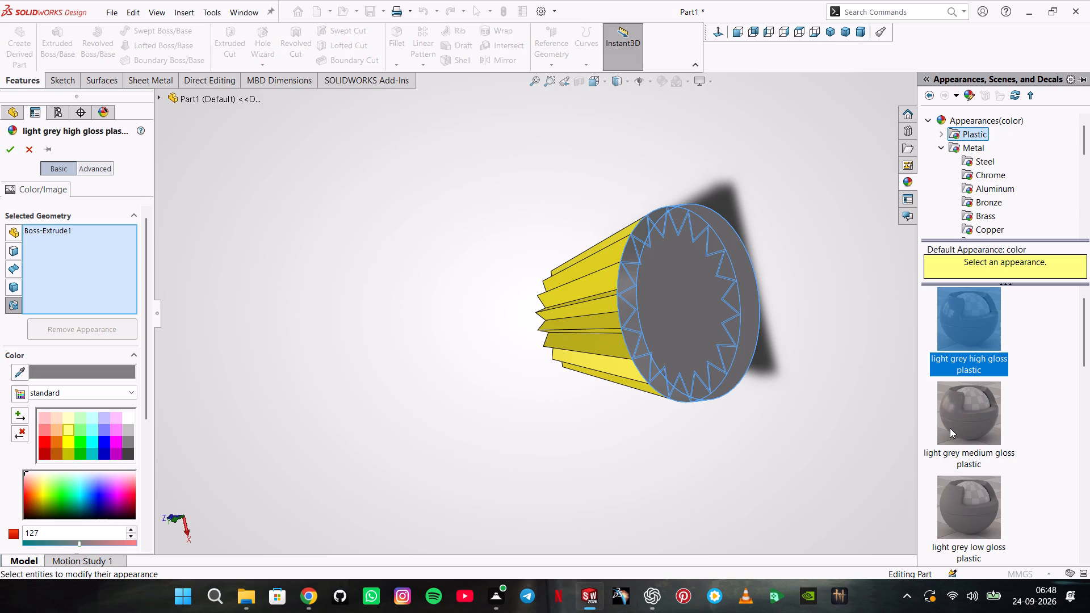
click(835, 312)
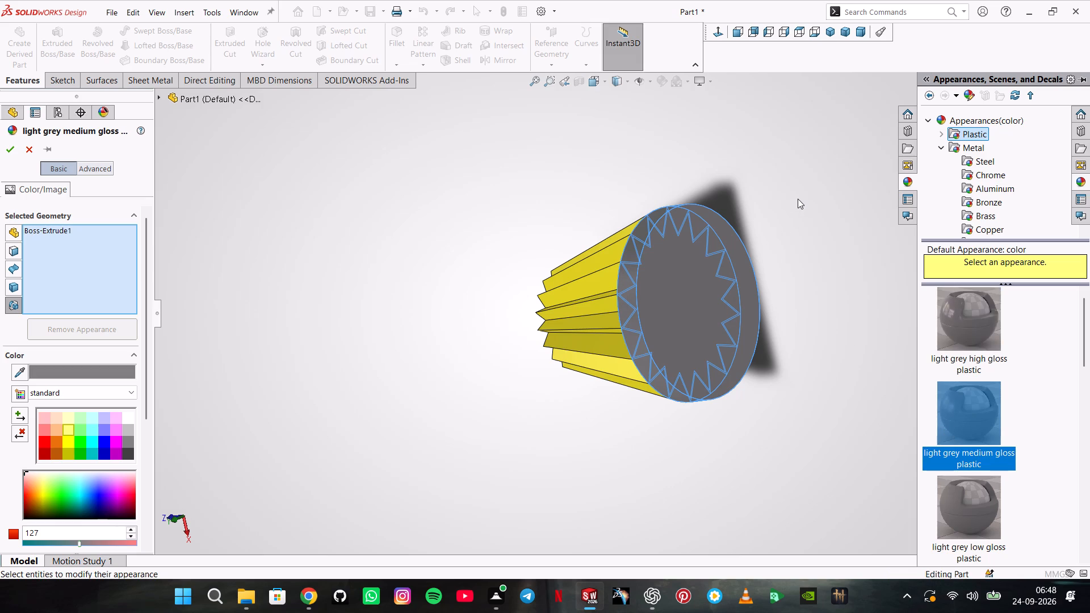
click(798, 199)
middle_click(662, 177)
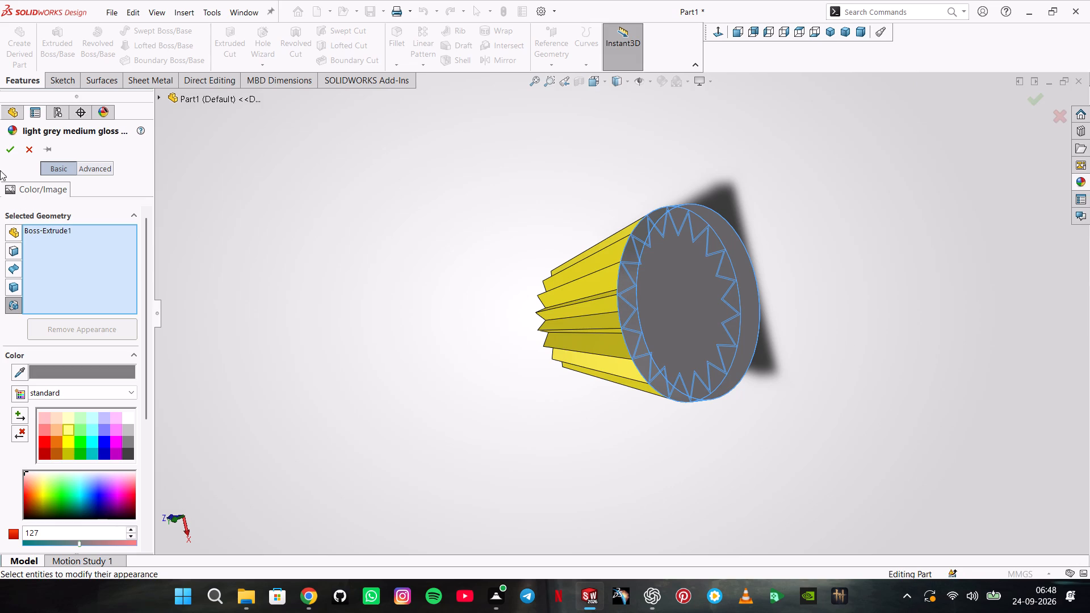
click(1, 150)
click(0, 148)
click(9, 145)
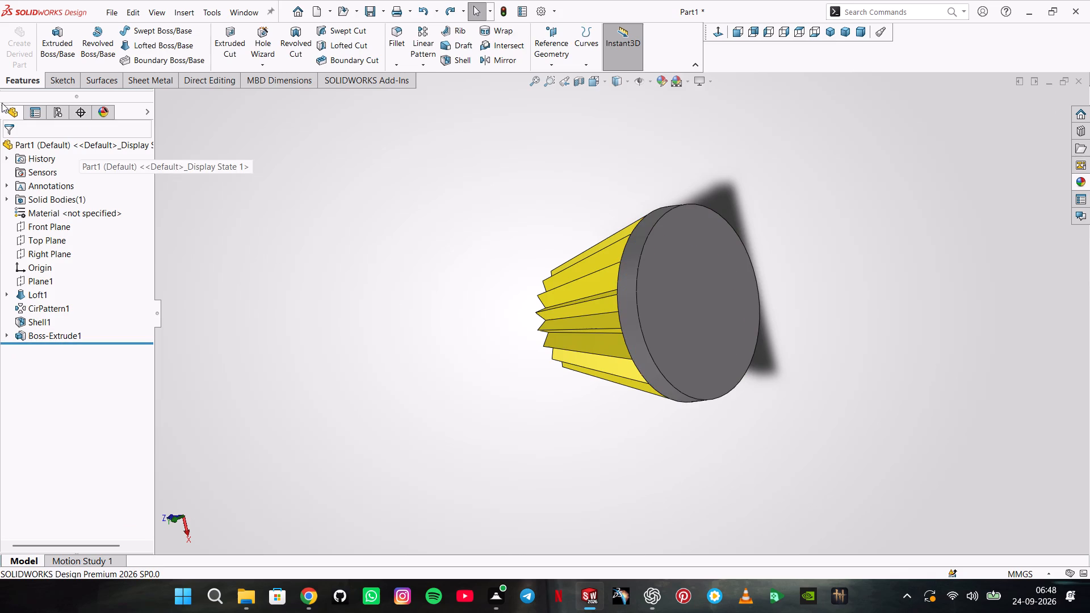
scroll(19, 41, up, 1)
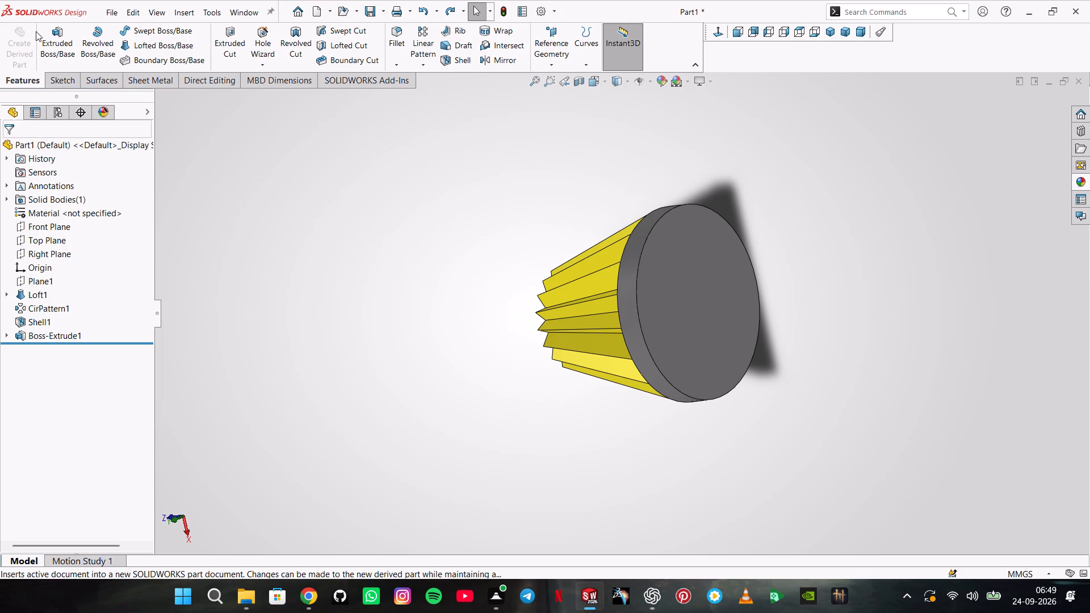
Sketch a circle of about 36.5 mm radius centred on the origin on Plane1 at the pleats' narrow end.
middle_drag(288, 309, 445, 317)
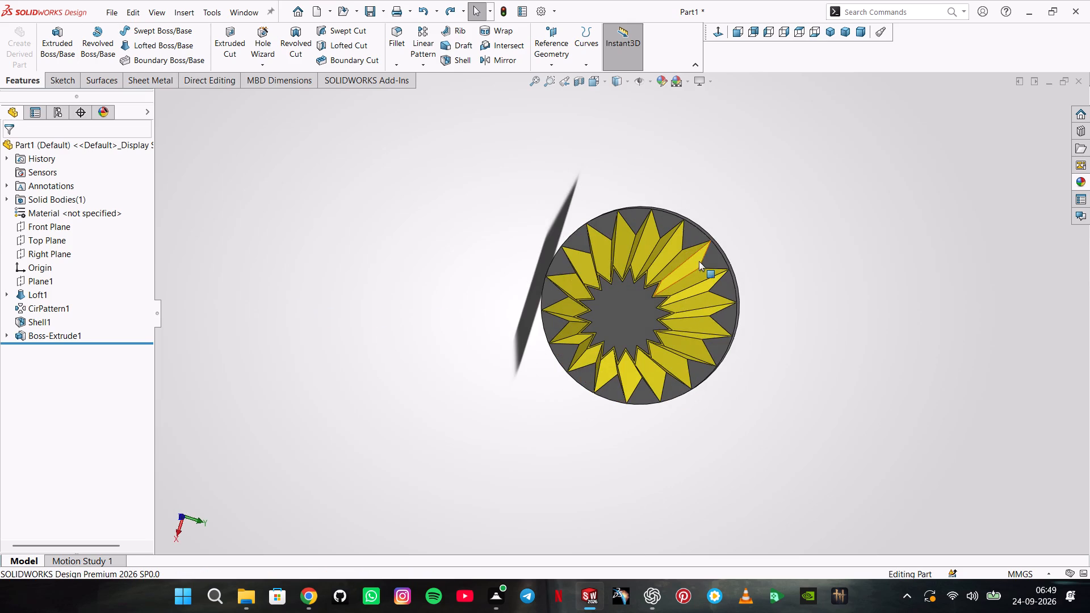
middle_drag(699, 258, 648, 268)
scroll(644, 266, down, 4)
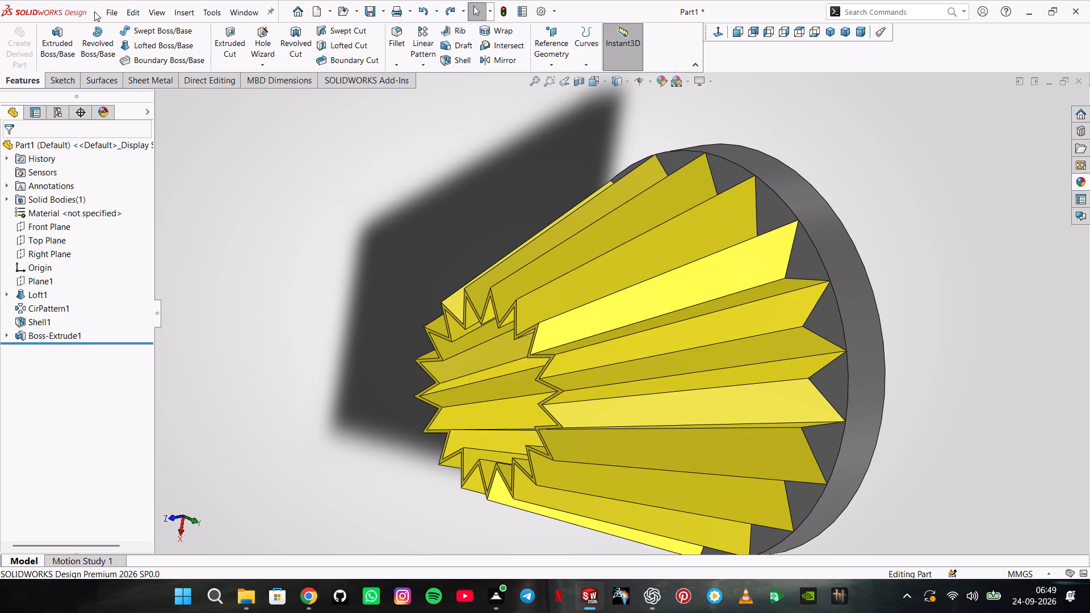
click(54, 49)
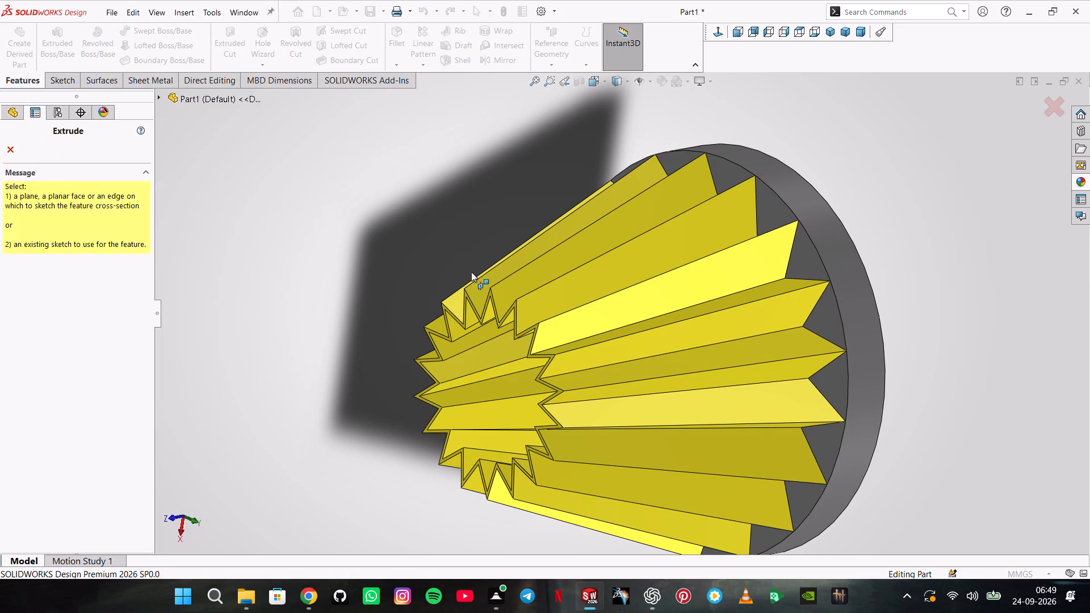
click(160, 99)
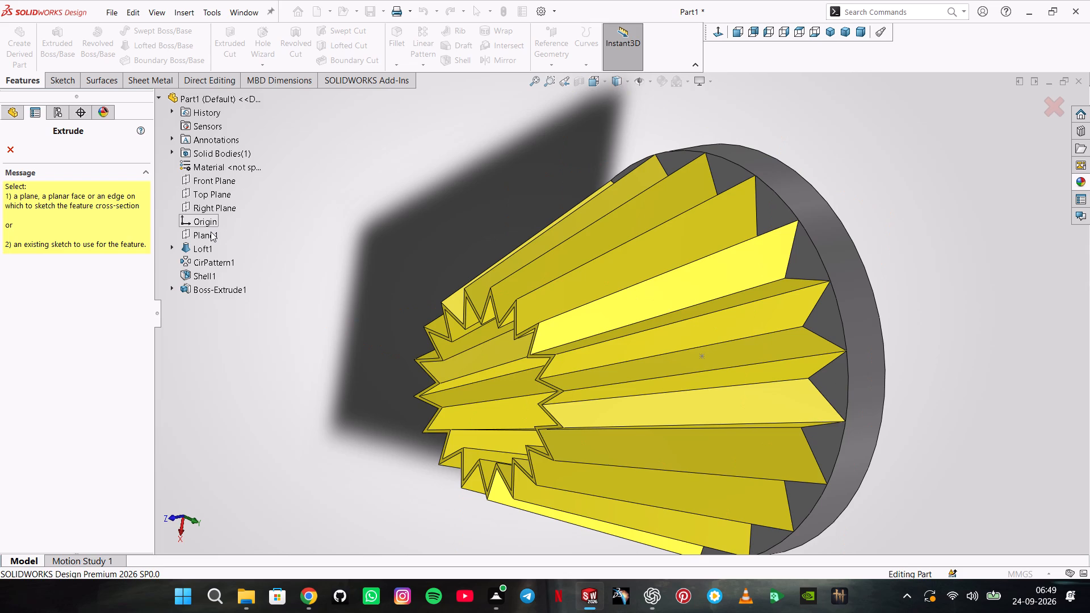
click(211, 232)
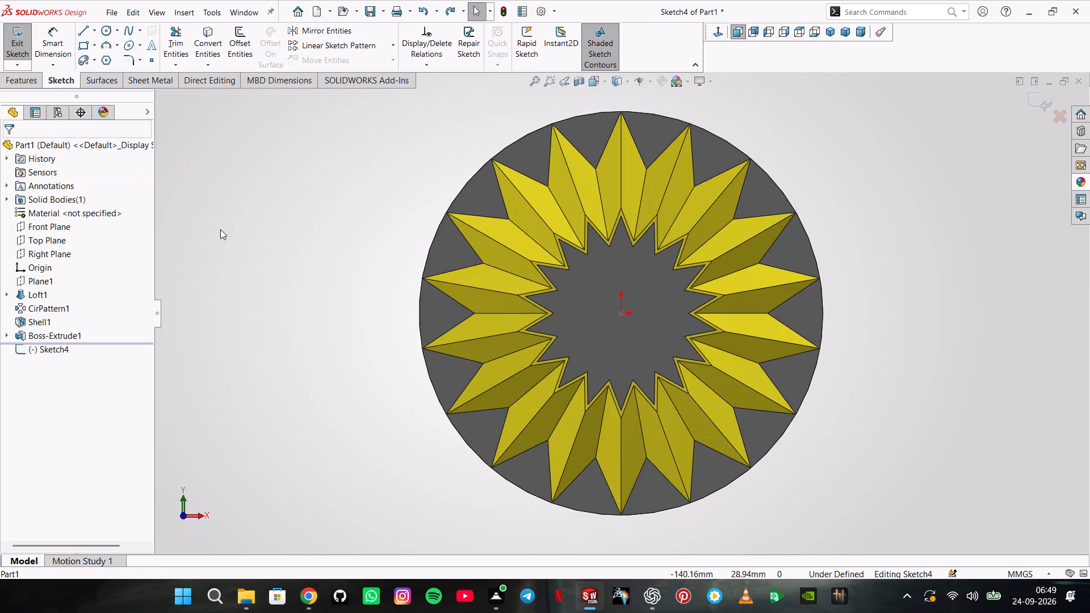
click(622, 310)
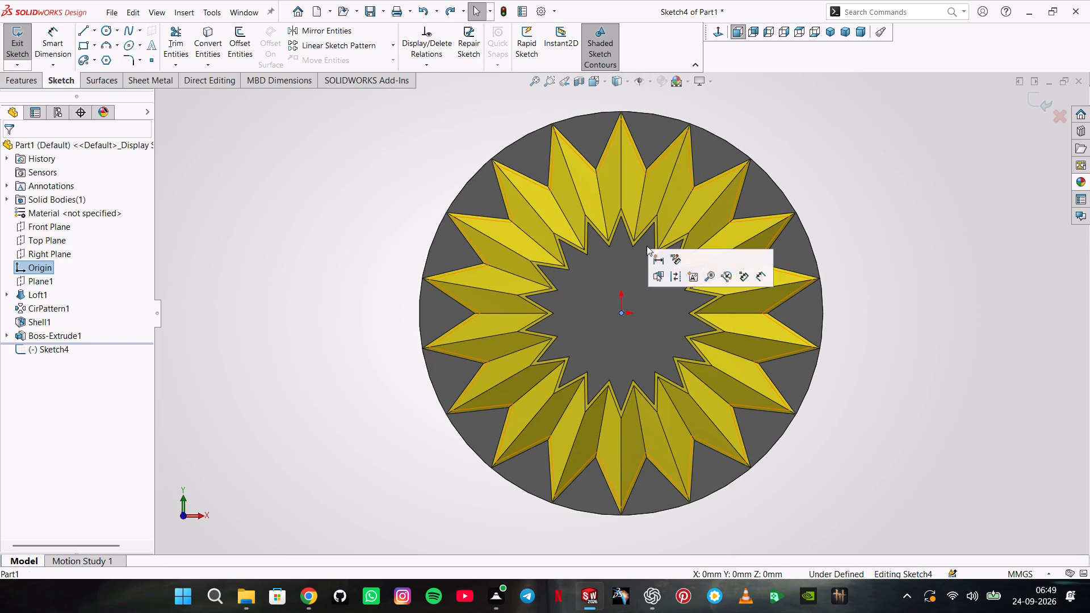
click(114, 32)
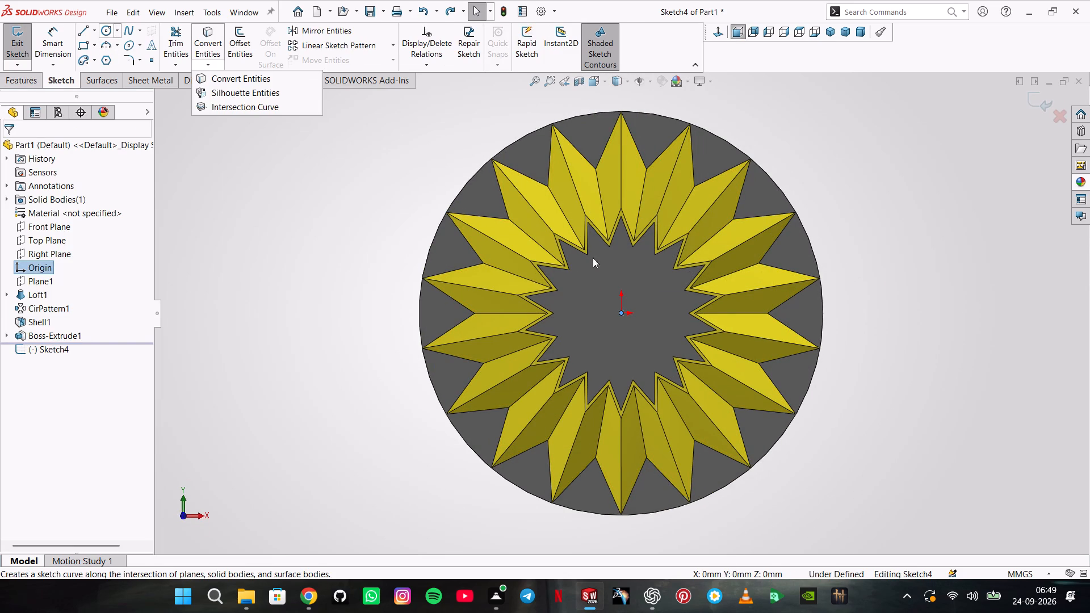
click(101, 33)
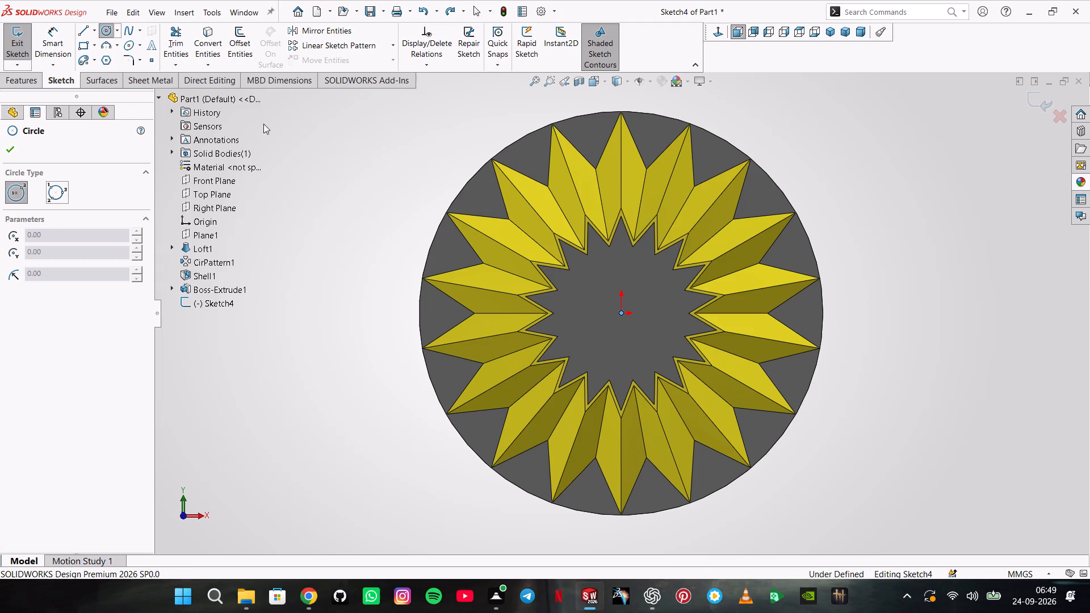
click(621, 314)
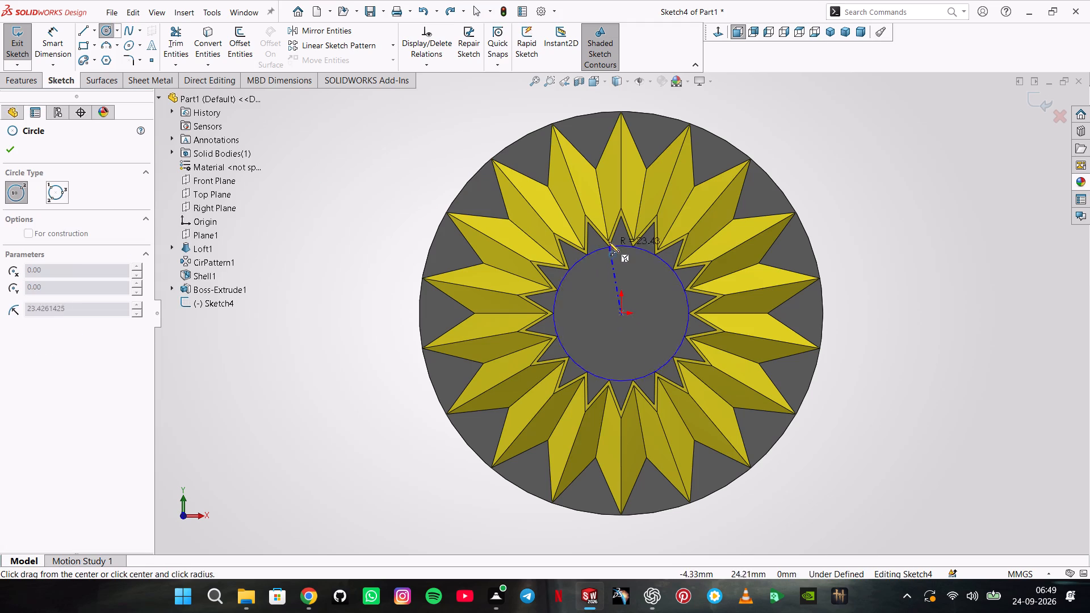
click(621, 209)
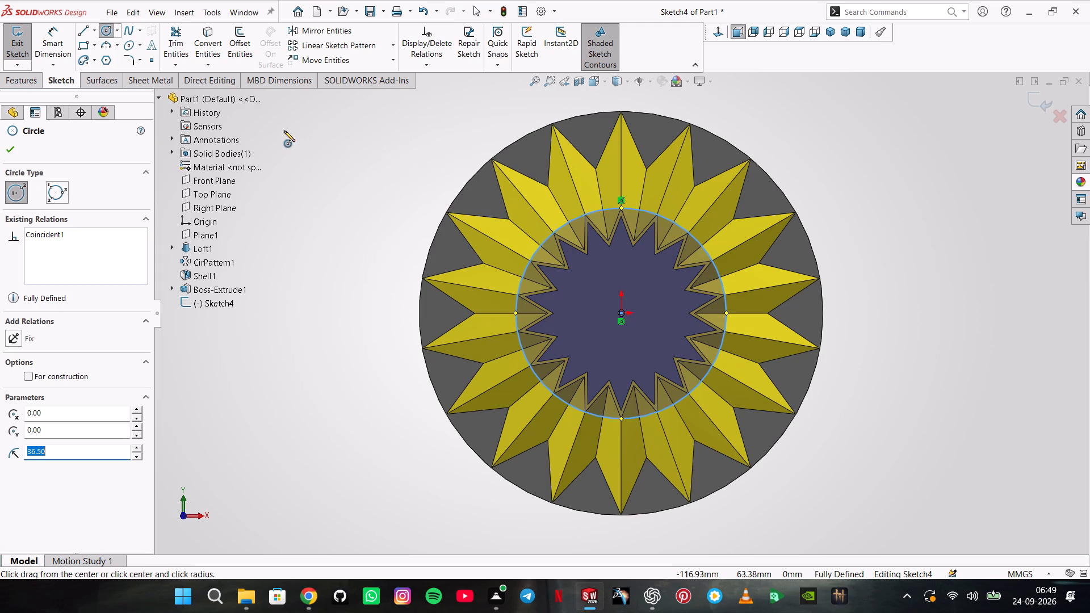
click(4, 153)
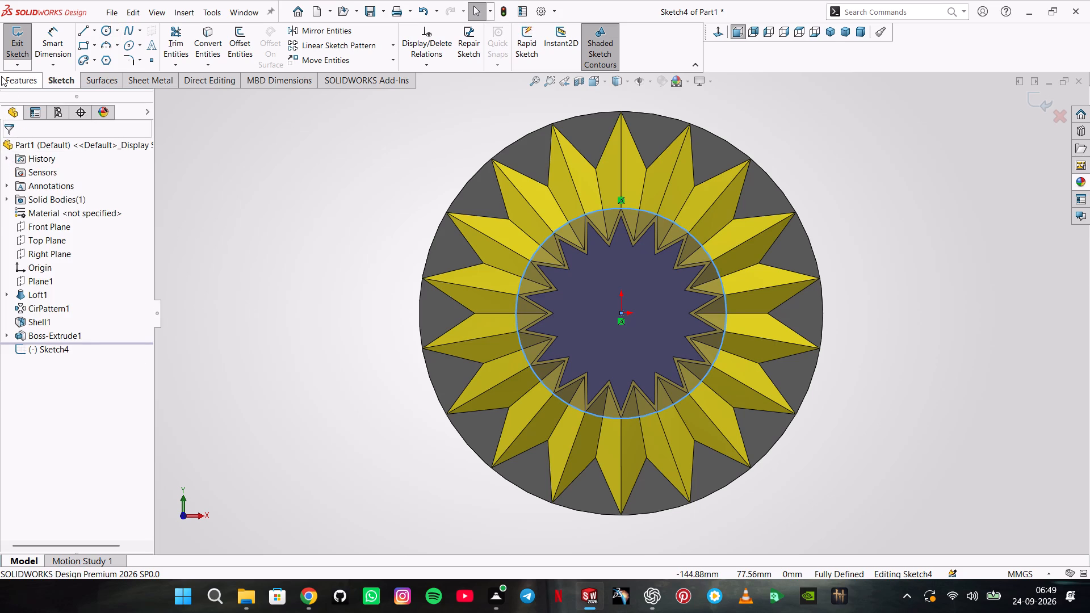
Extrude the narrow-end circle 17.5 mm blind as a merged boss pointing outward from the pleats.
click(19, 78)
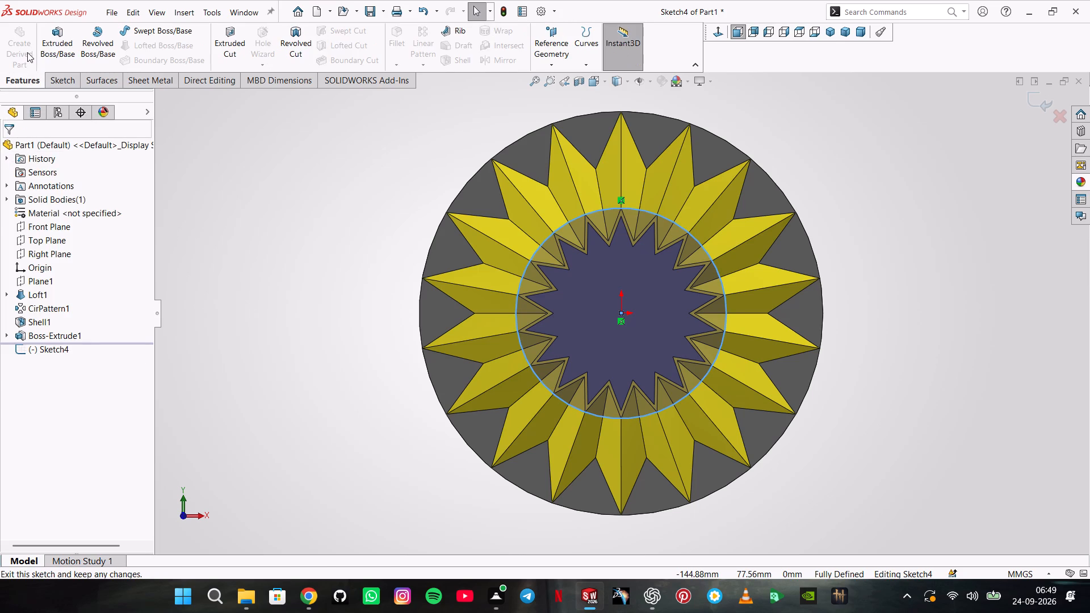
click(50, 39)
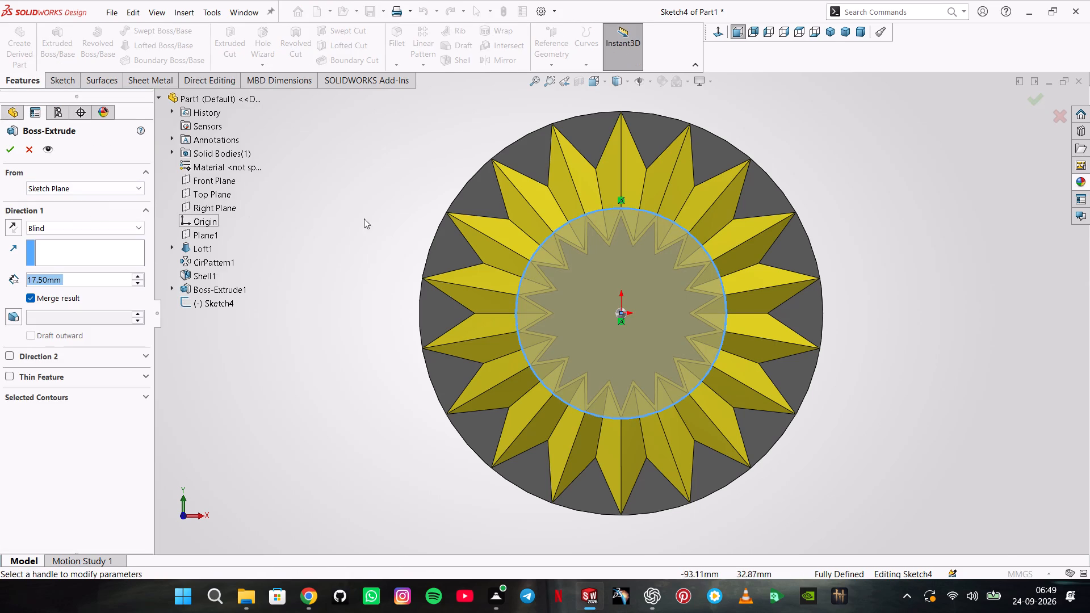
middle_drag(495, 218, 403, 239)
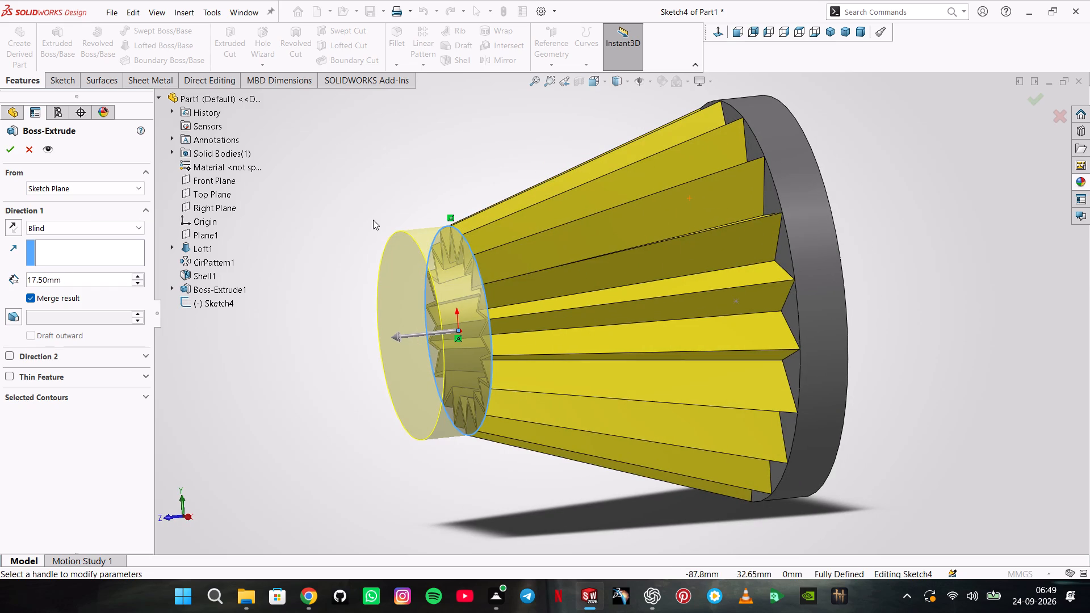
click(4, 151)
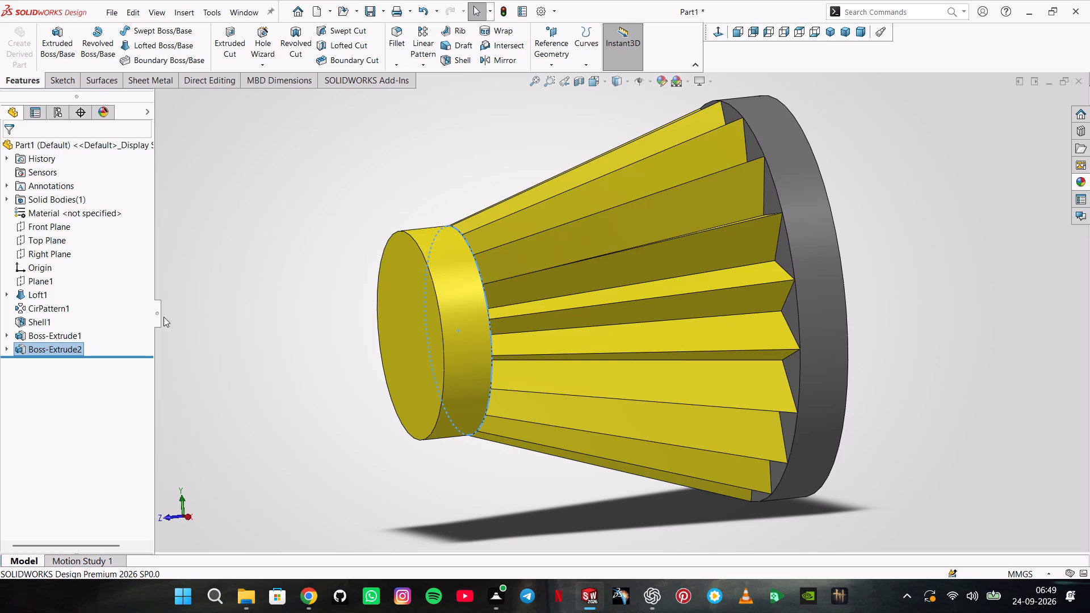
Apply the dark grey high gloss plastic appearance to both end disc features, narrow and wide.
right_click(64, 351)
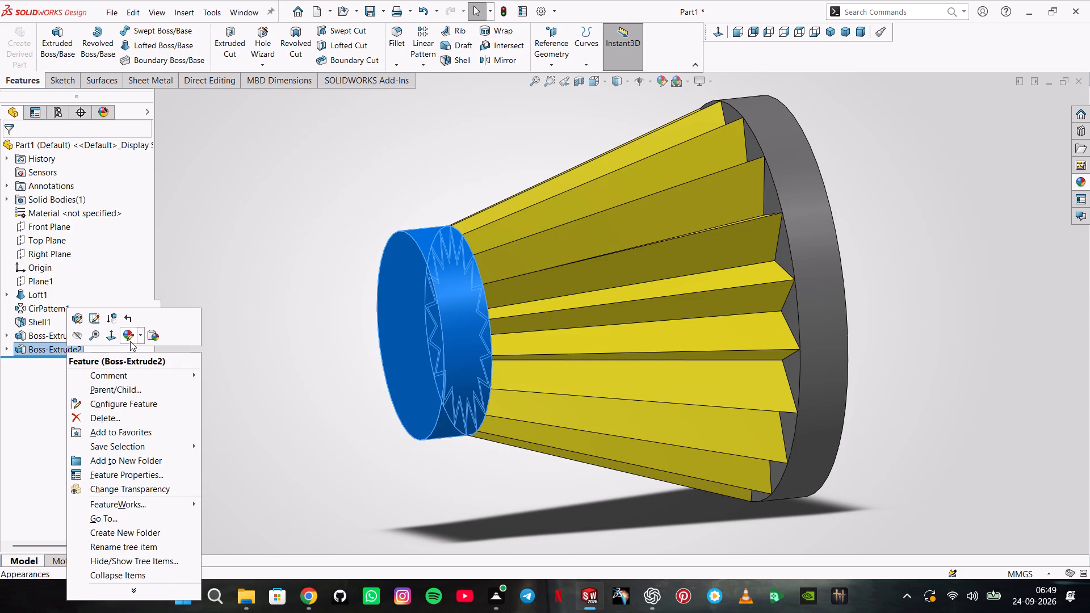
click(140, 336)
click(131, 335)
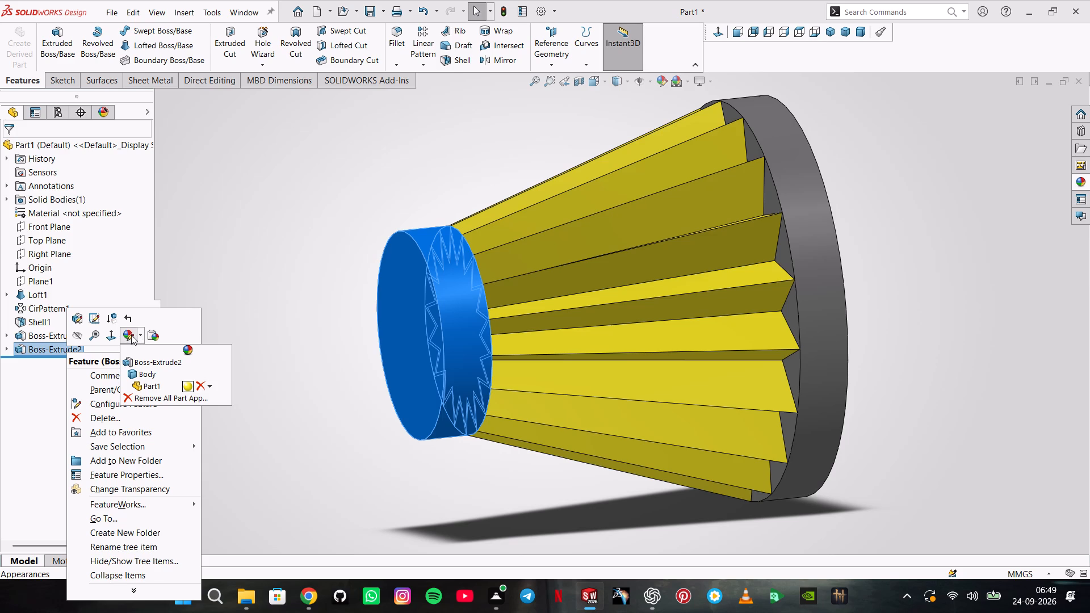
click(127, 337)
click(143, 337)
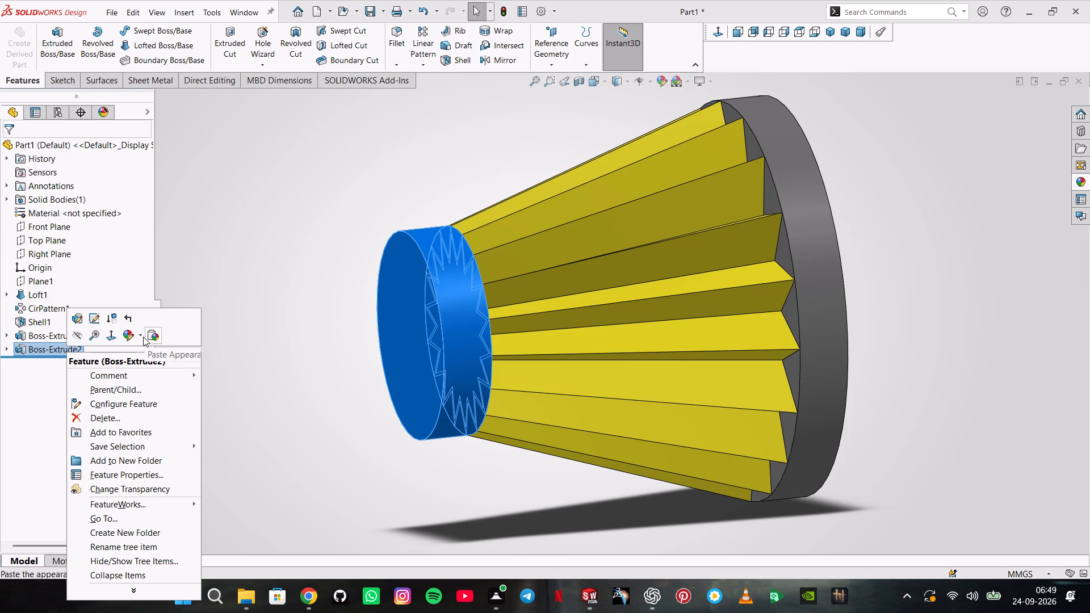
click(141, 335)
click(145, 360)
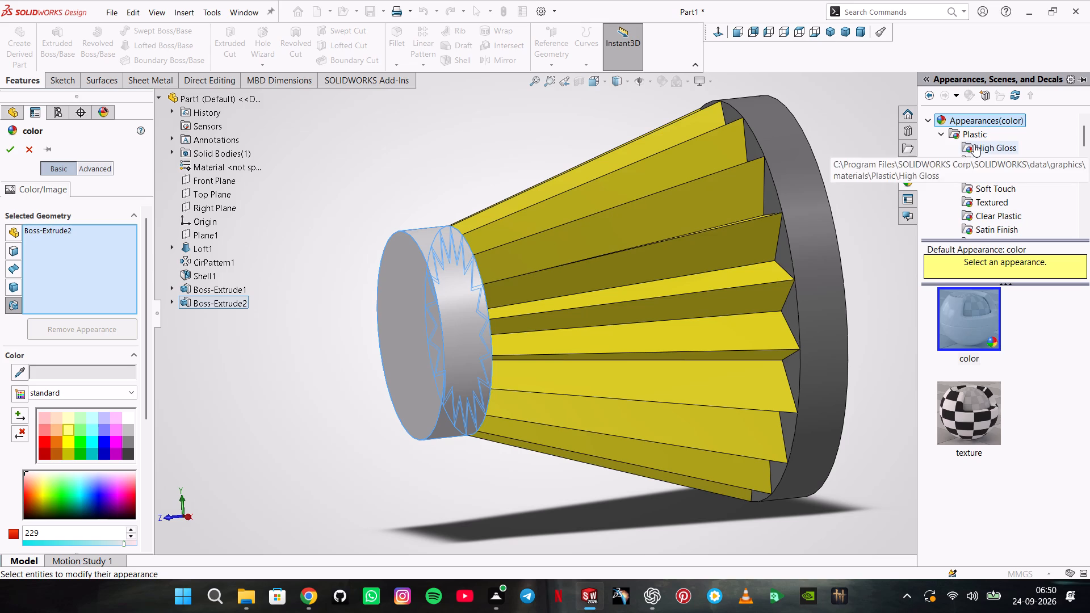
click(974, 144)
scroll(939, 469, down, 2)
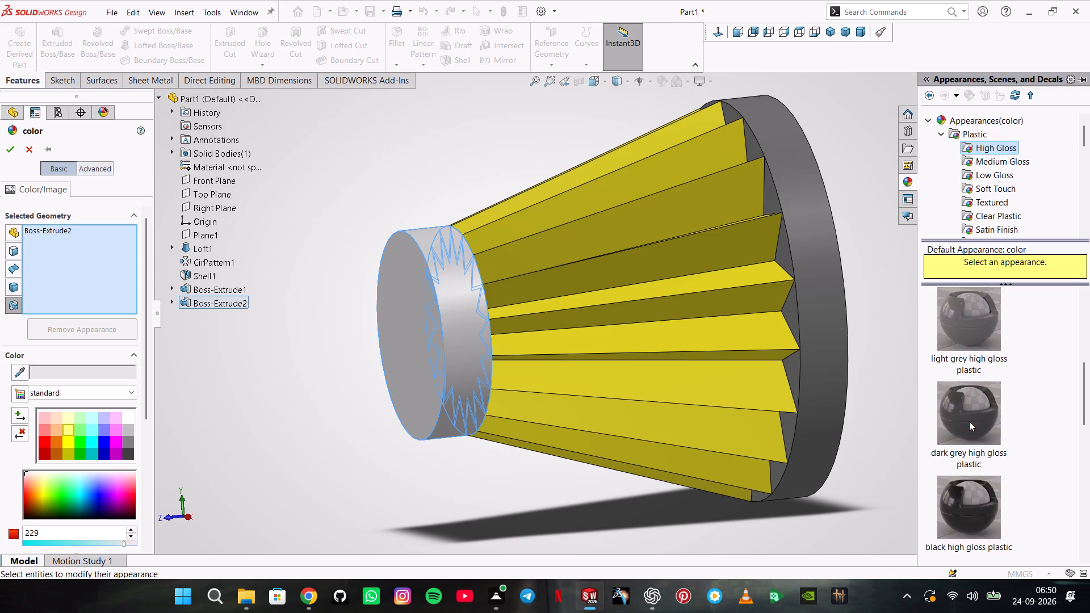
click(969, 421)
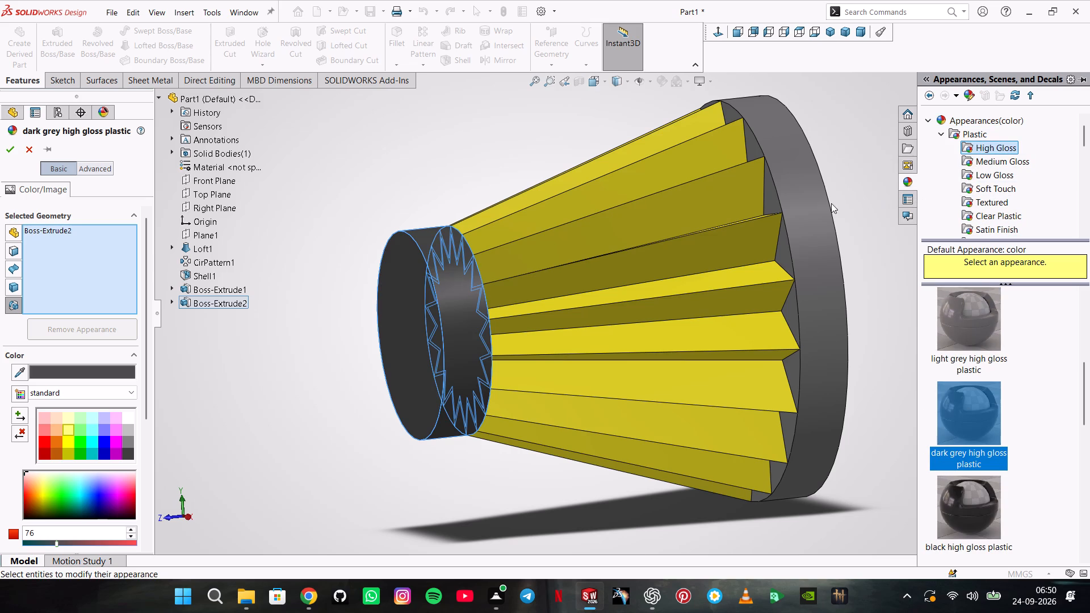
click(821, 206)
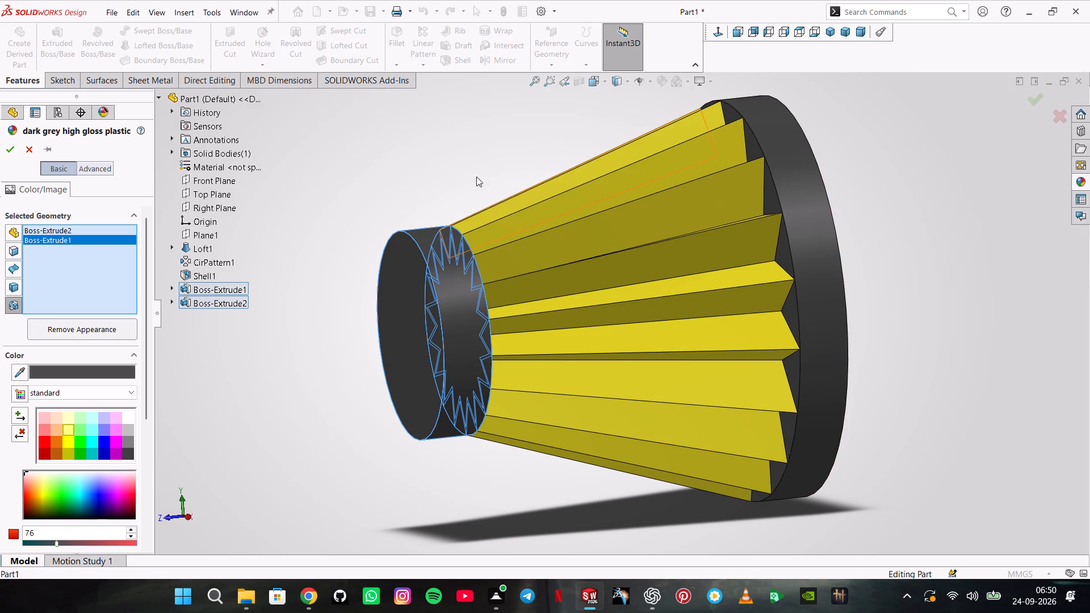
click(9, 145)
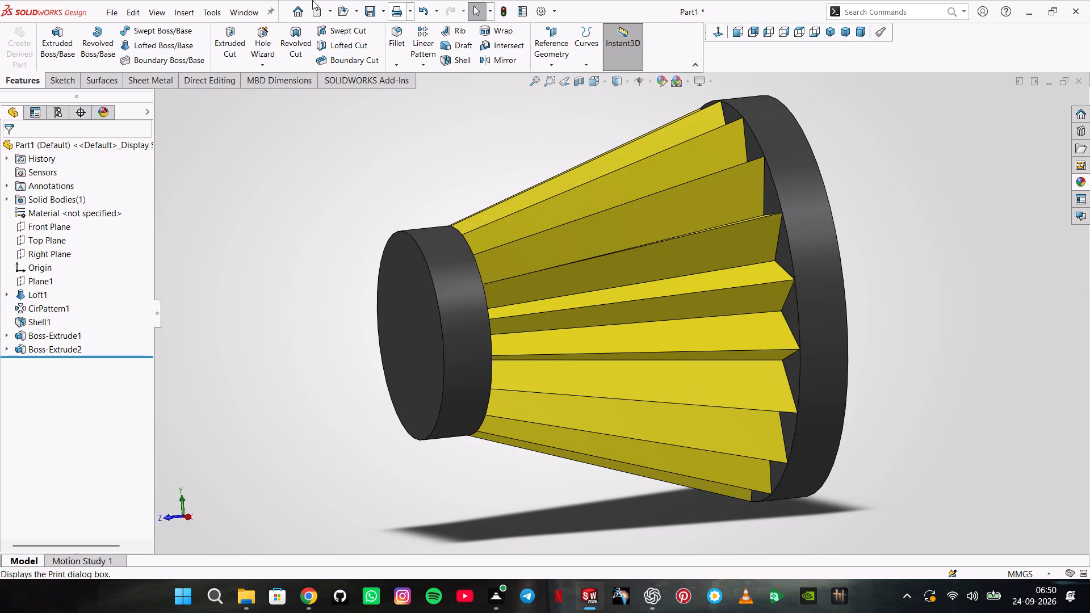
Fillet the outer rims of both end discs with a symmetric 10 mm radius.
click(380, 36)
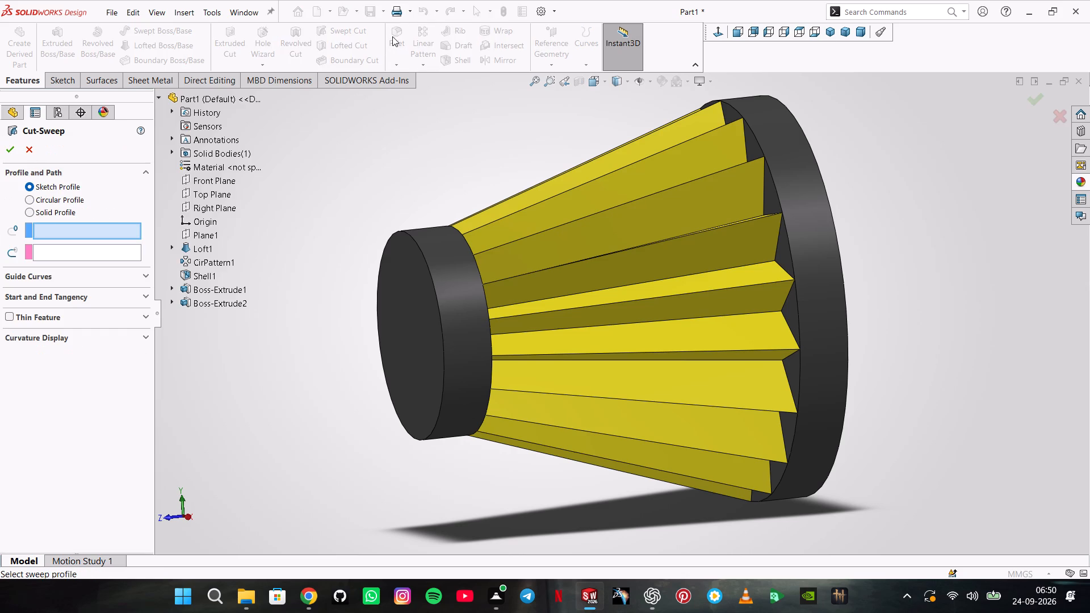
click(30, 145)
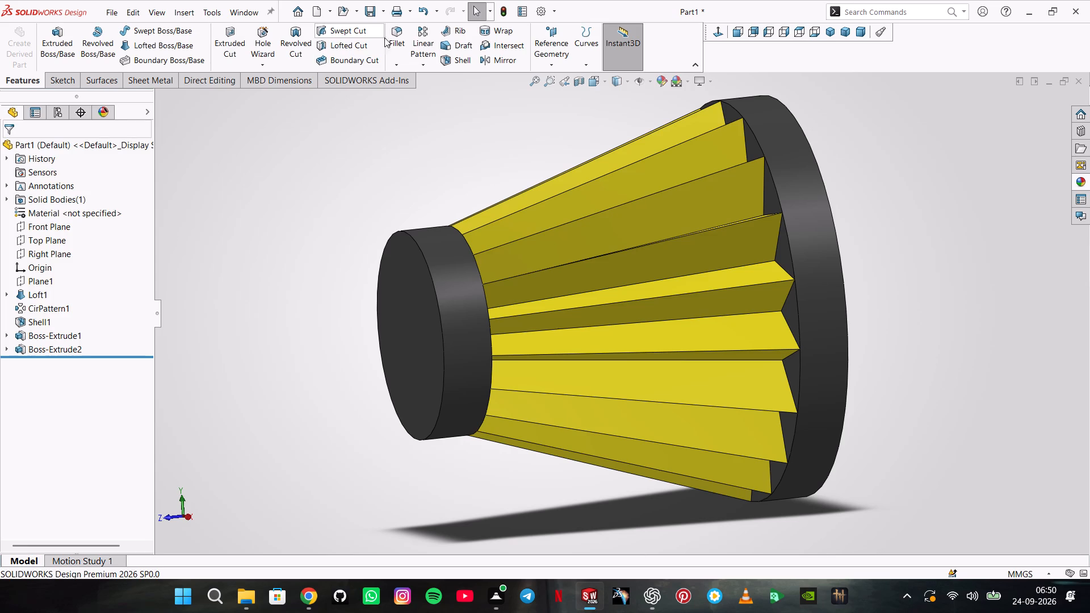
click(389, 36)
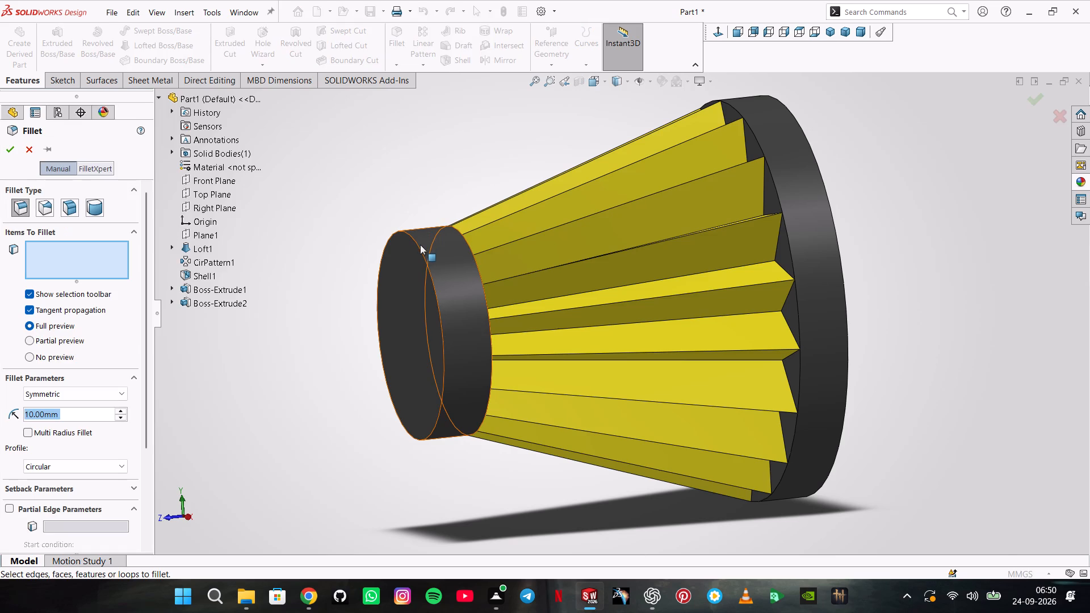
click(417, 249)
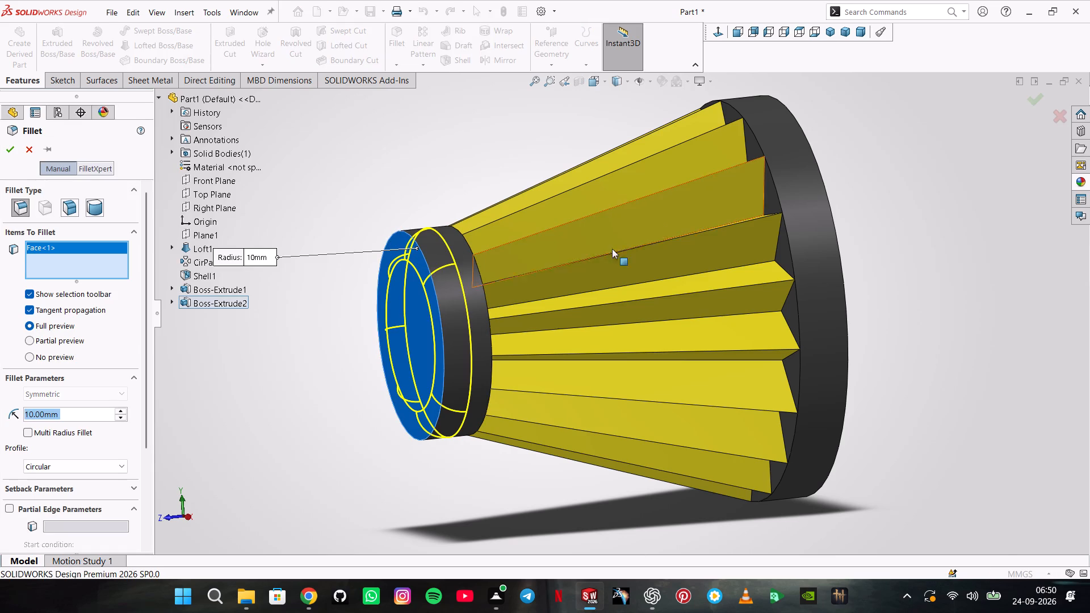
click(827, 196)
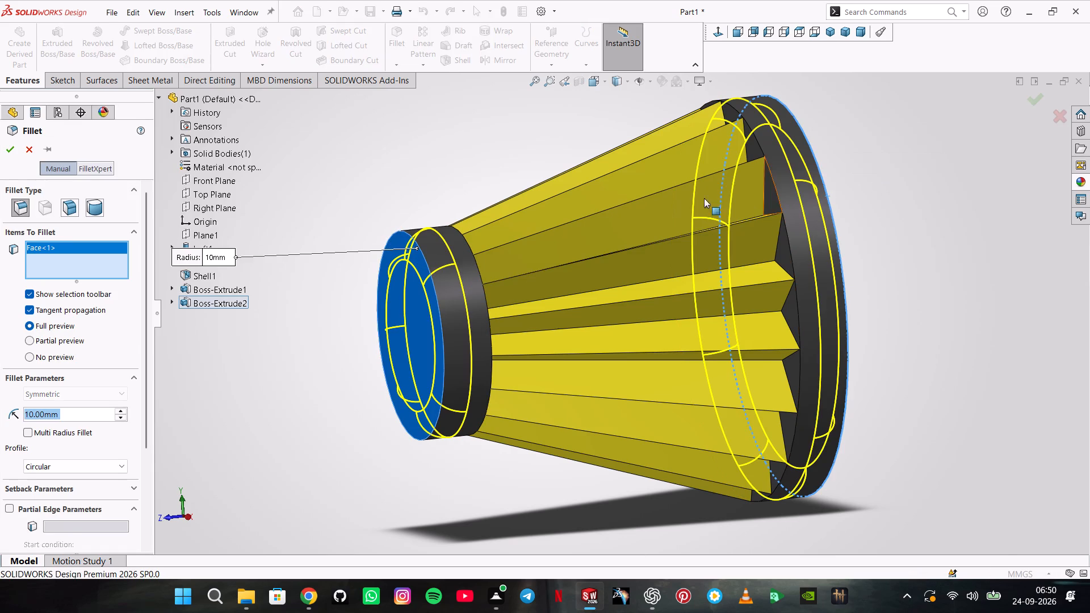
click(9, 147)
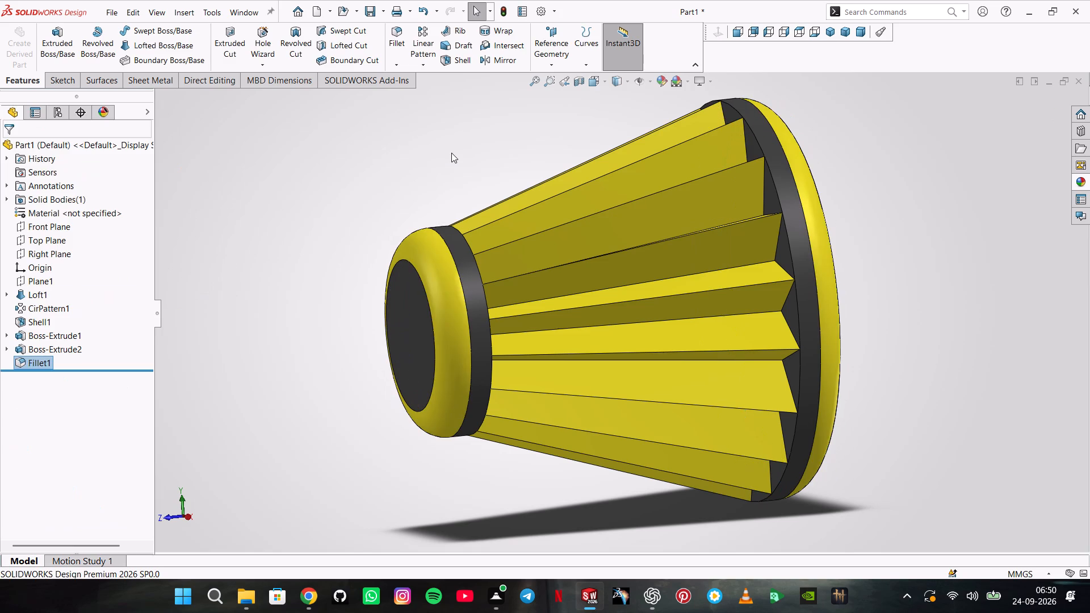
Apply the dark grey high gloss plastic appearance to the fillet feature on both end discs.
click(450, 154)
middle_drag(496, 162, 482, 180)
scroll(482, 180, up, 2)
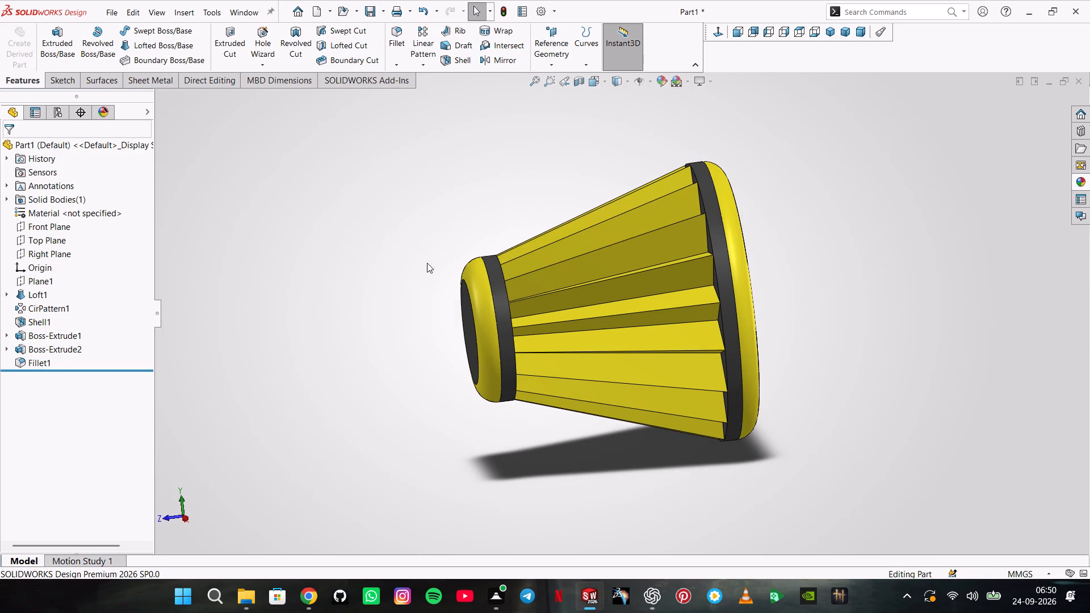
right_click(480, 278)
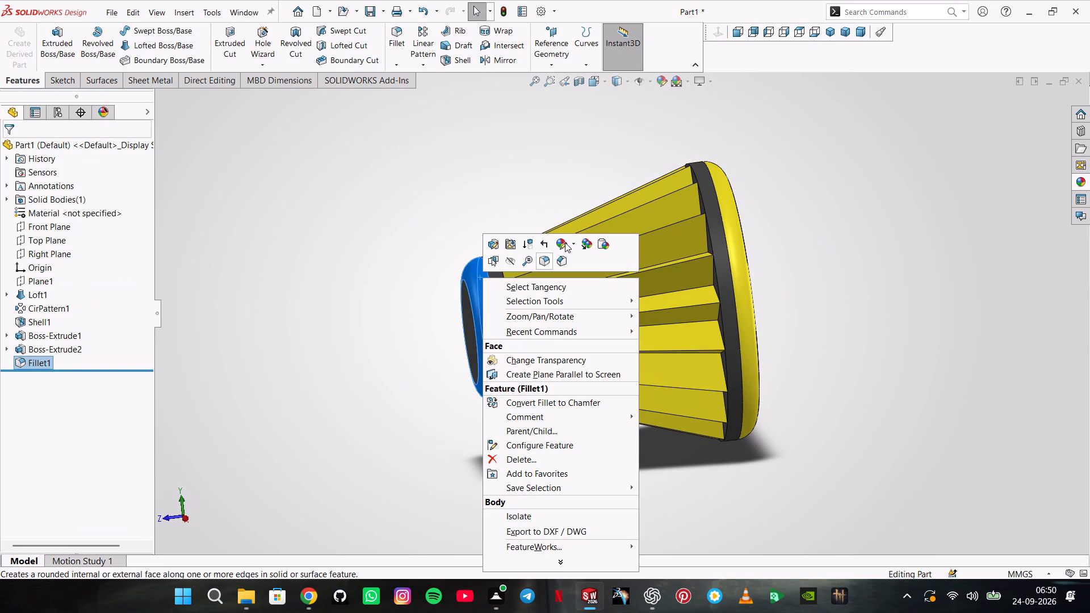
click(571, 243)
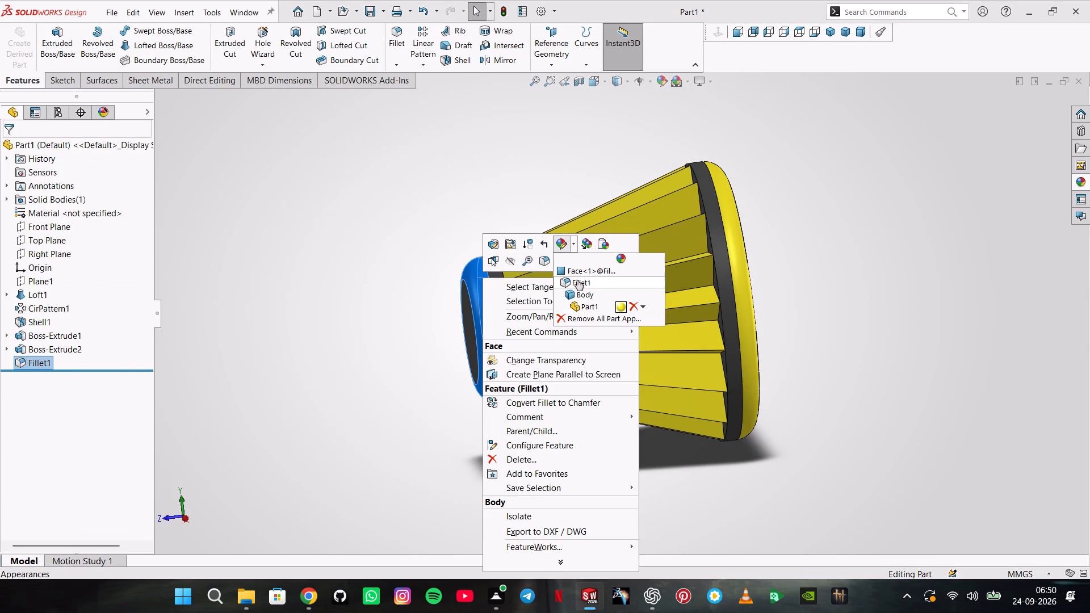
click(577, 280)
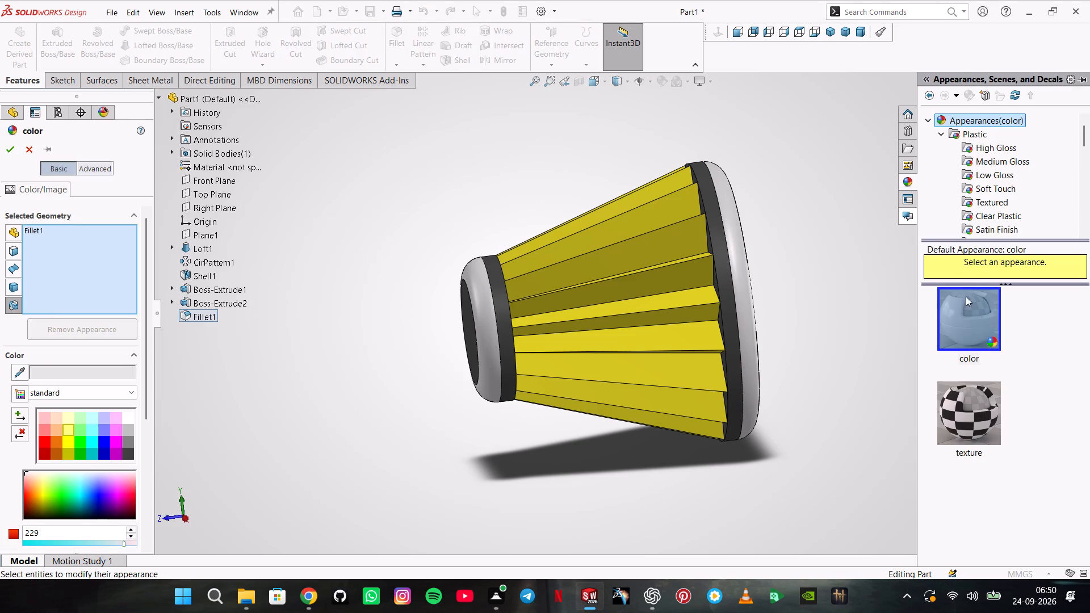
click(991, 152)
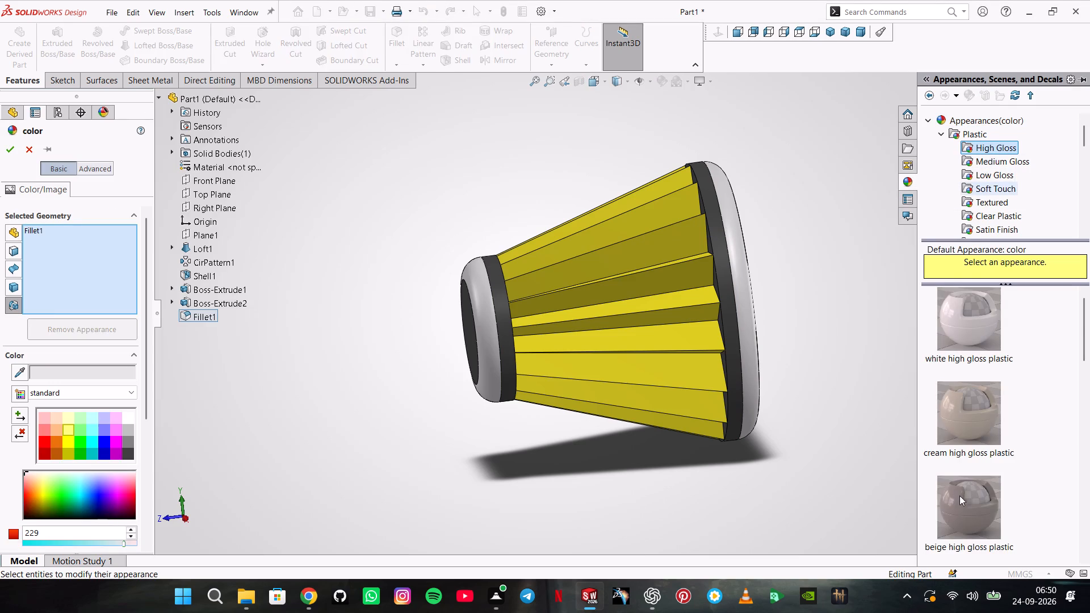
scroll(960, 488, down, 2)
click(966, 431)
click(512, 217)
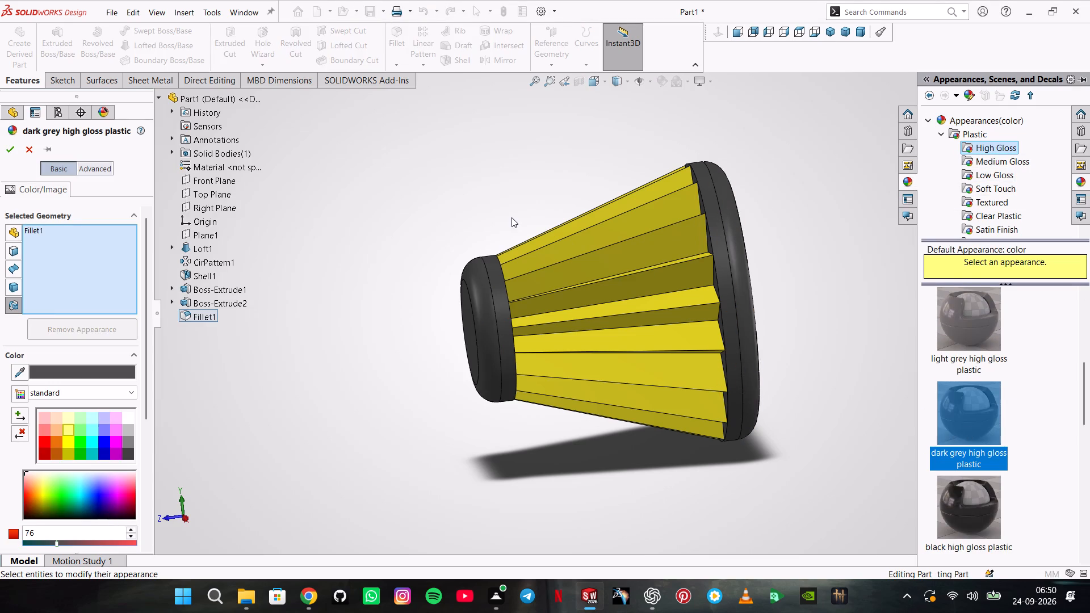
click(9, 154)
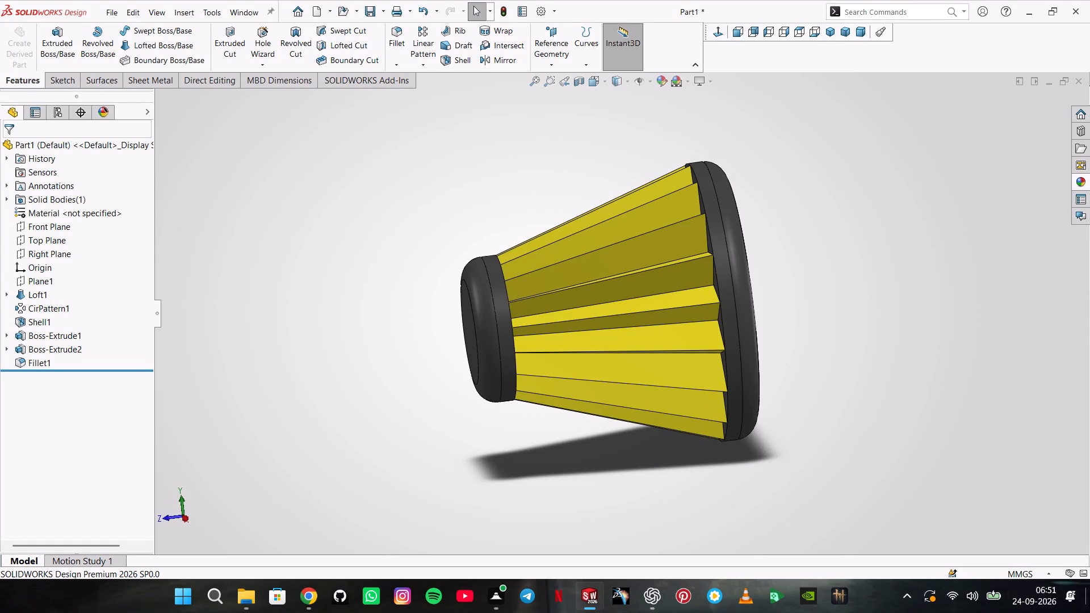
Sketch a circle centred on the origin on the wide end disc's outer face, dimensioned to 30 mm diameter.
middle_drag(884, 300, 778, 364)
click(706, 326)
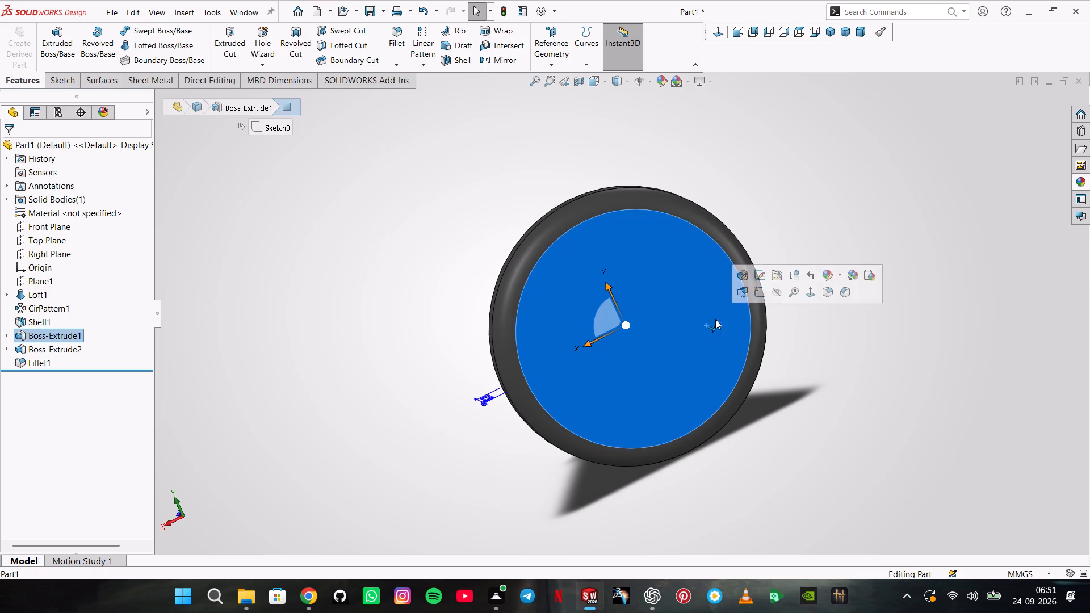
click(763, 290)
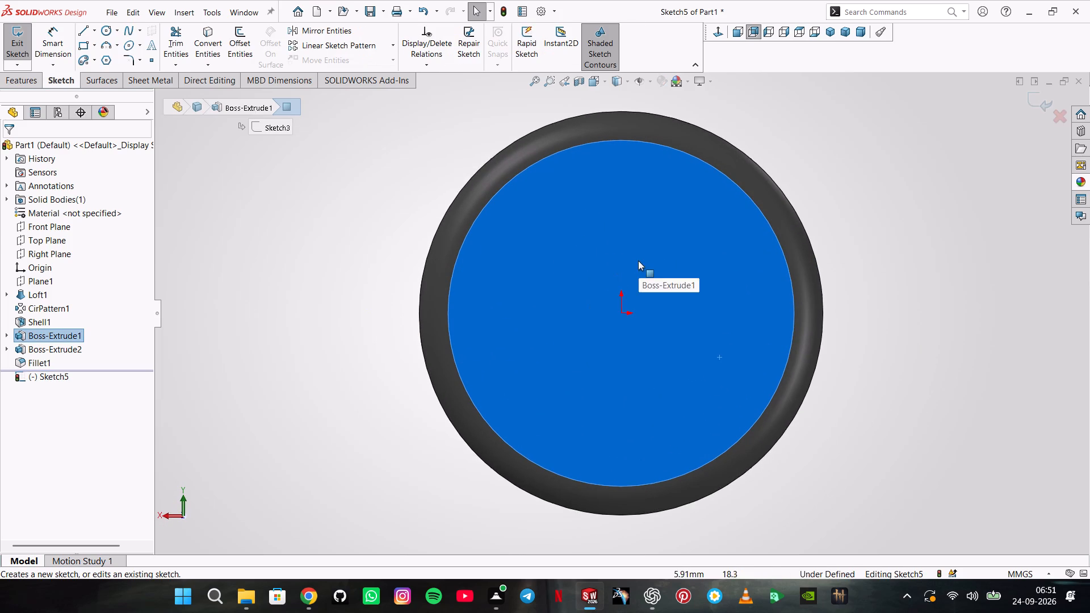
click(107, 31)
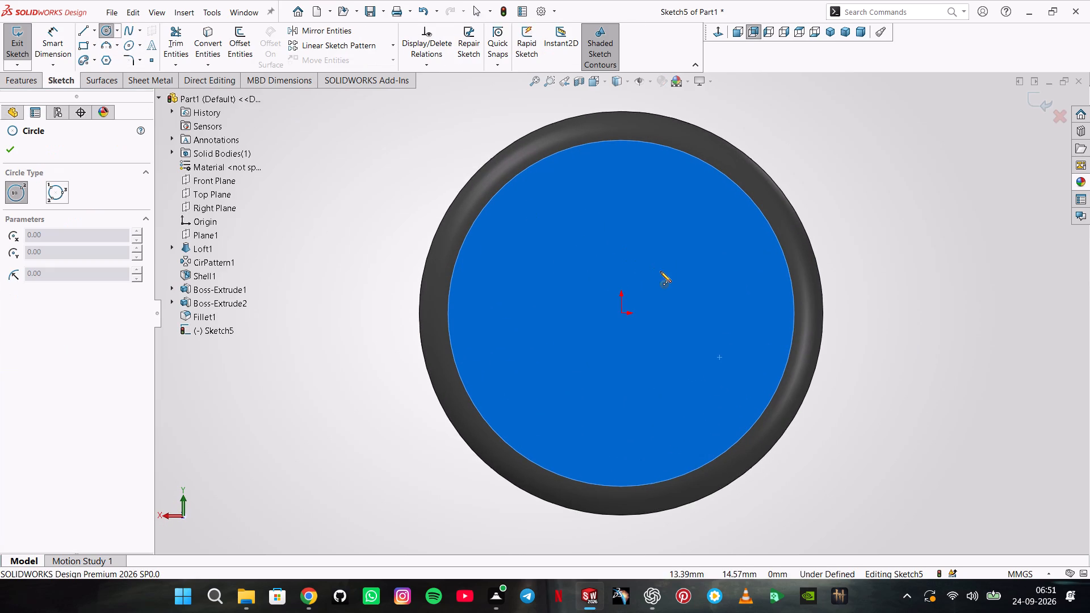
click(621, 313)
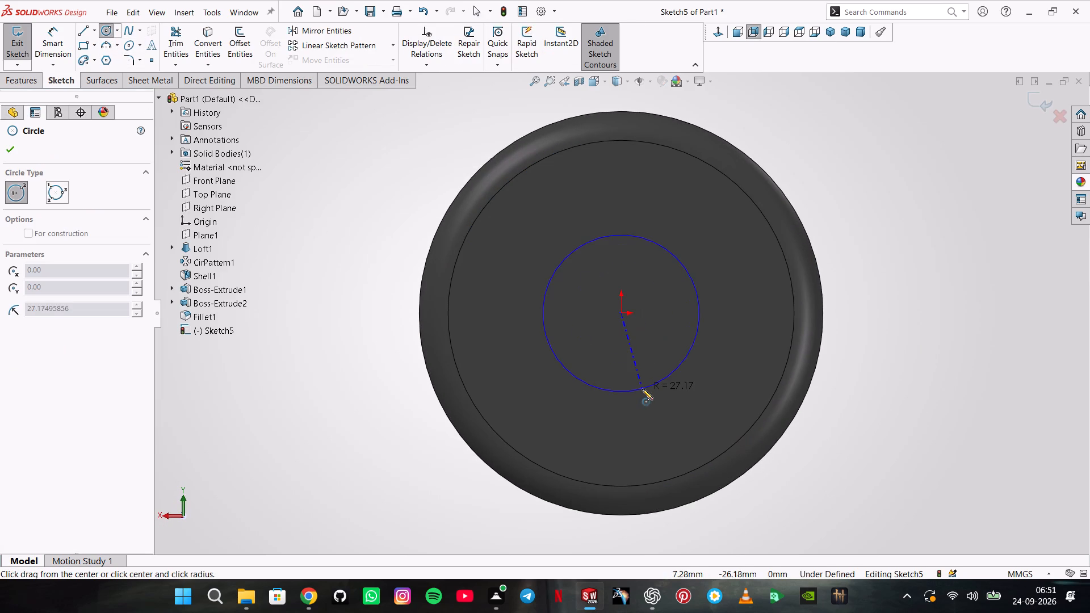
click(655, 429)
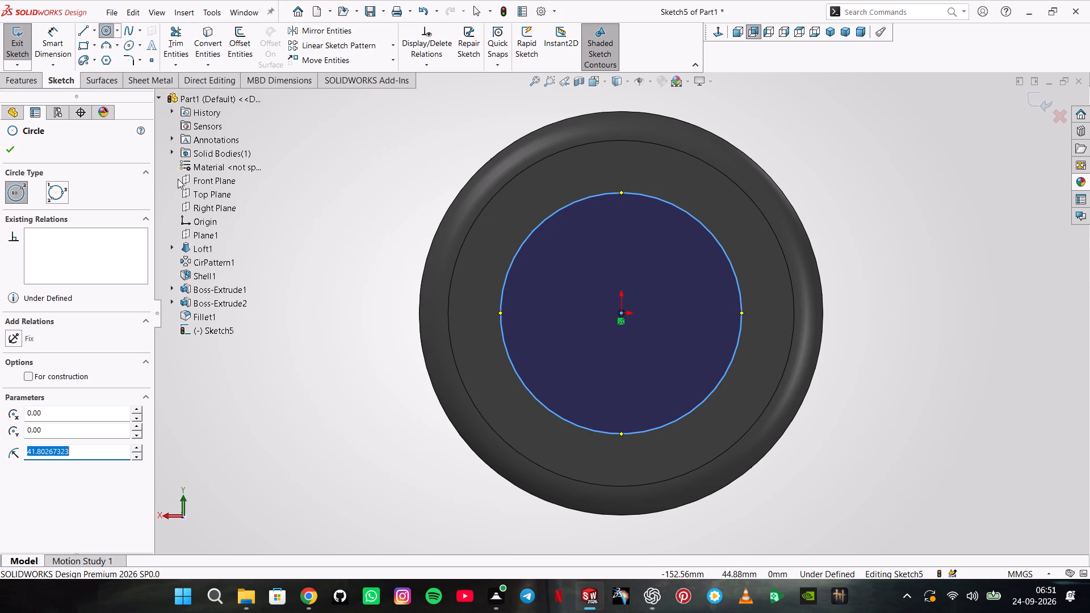
click(66, 56)
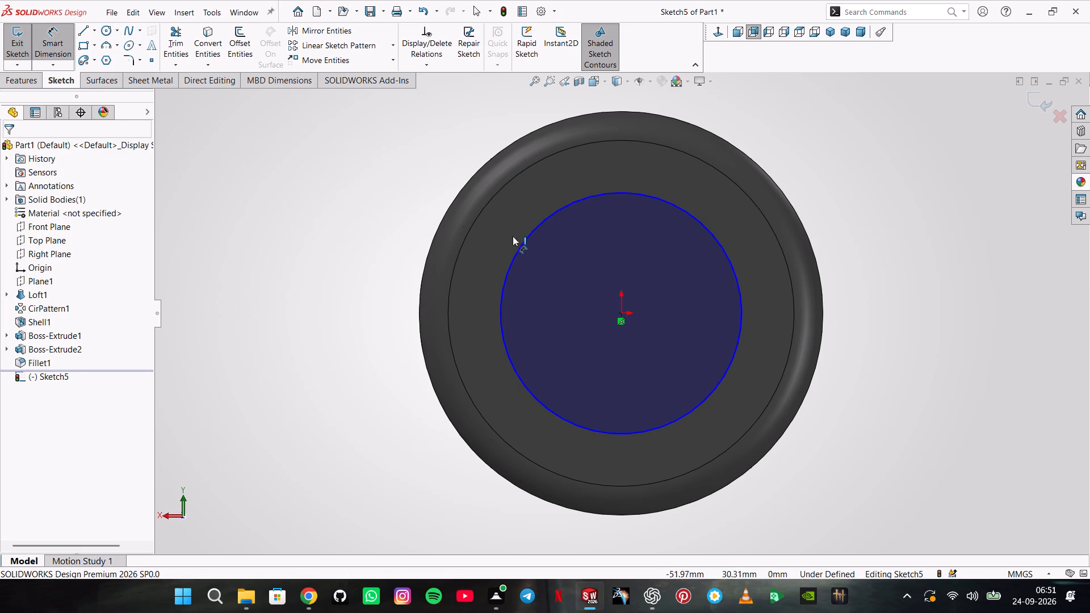
click(718, 238)
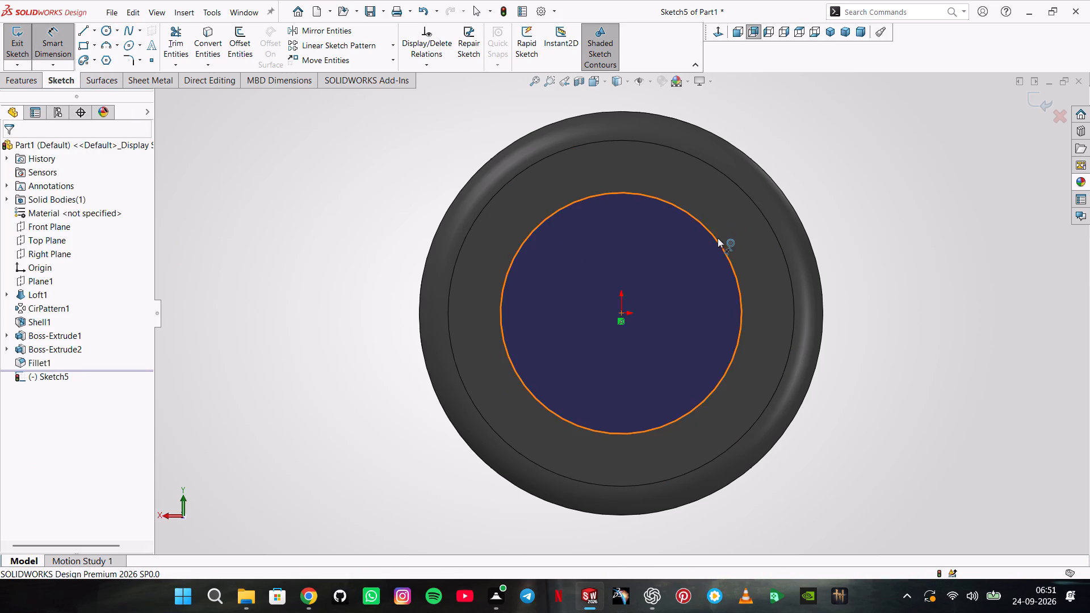
click(950, 269)
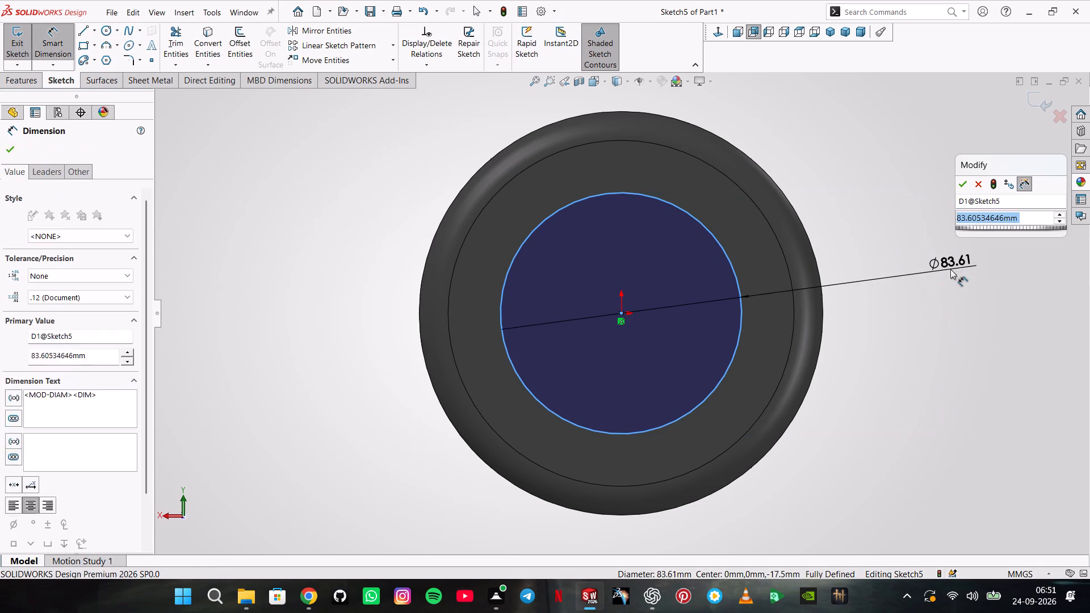
text(30)
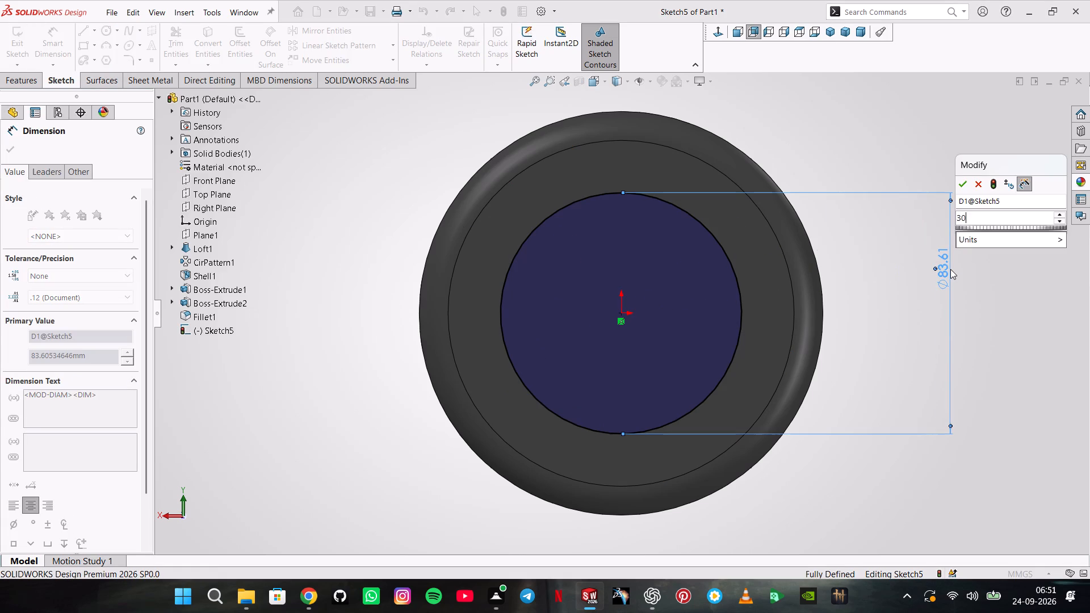
key(Return)
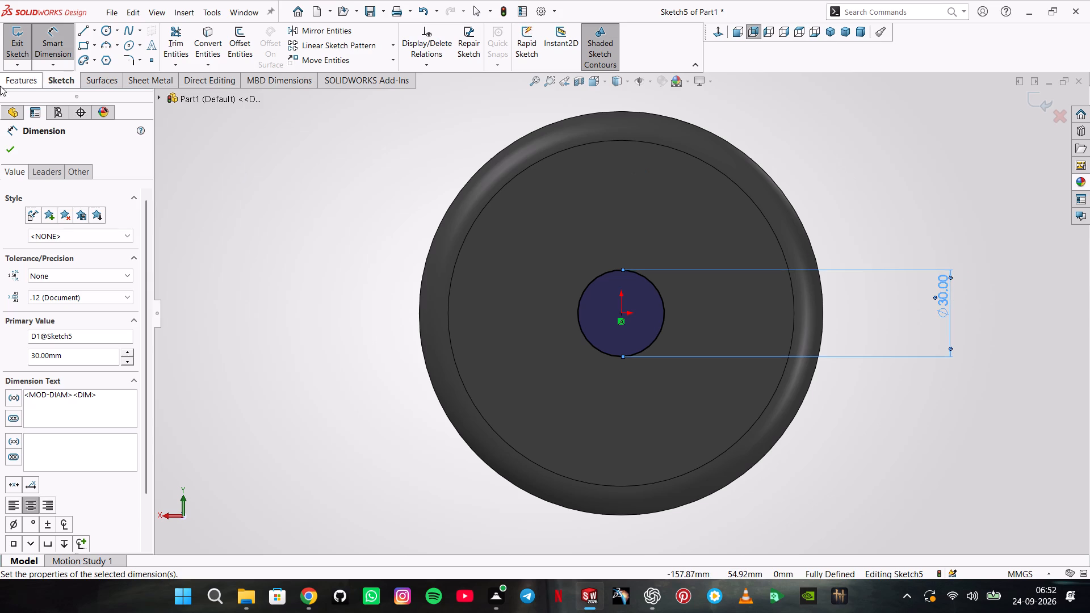
Cut the 30 mm circle 17.5 mm blind through the wide end disc.
click(18, 83)
click(228, 32)
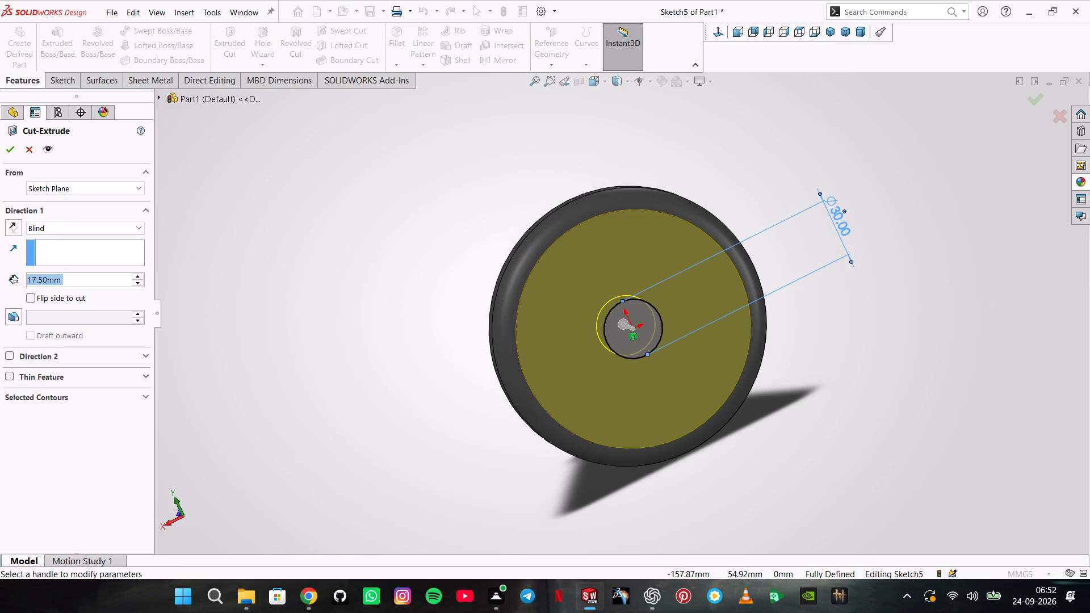
click(11, 149)
Apply the dark grey high gloss plastic appearance to the cut feature forming the wide disc's central hole.
middle_click(346, 277)
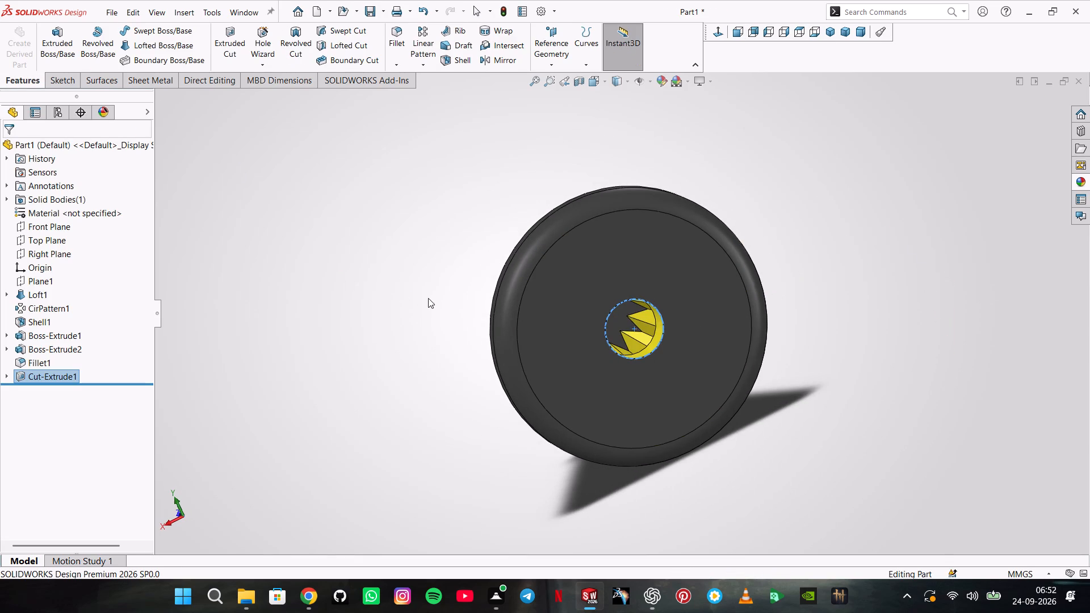
middle_drag(428, 298, 386, 270)
double_click(388, 271)
middle_drag(391, 271, 412, 263)
scroll(622, 283, down, 4)
middle_drag(584, 306, 586, 216)
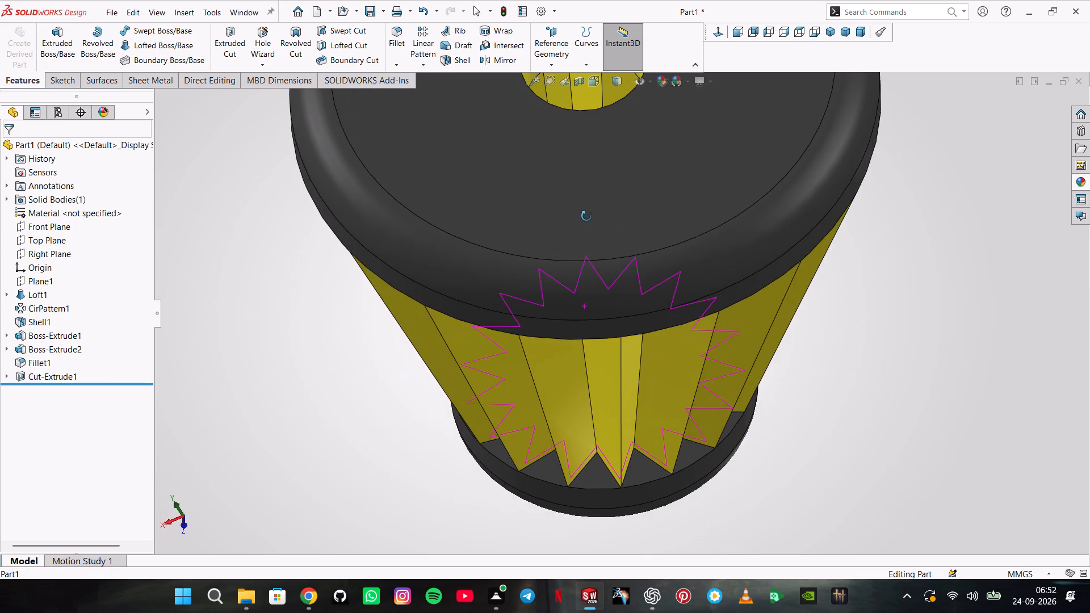
middle_drag(586, 216, 586, 282)
scroll(586, 282, up, 2)
click(589, 234)
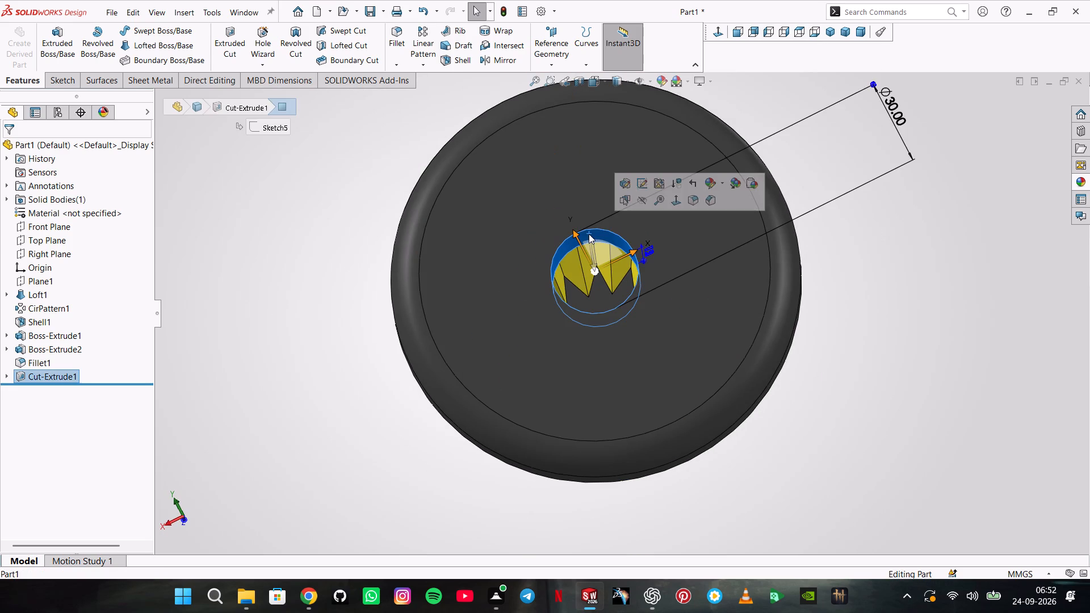
click(714, 178)
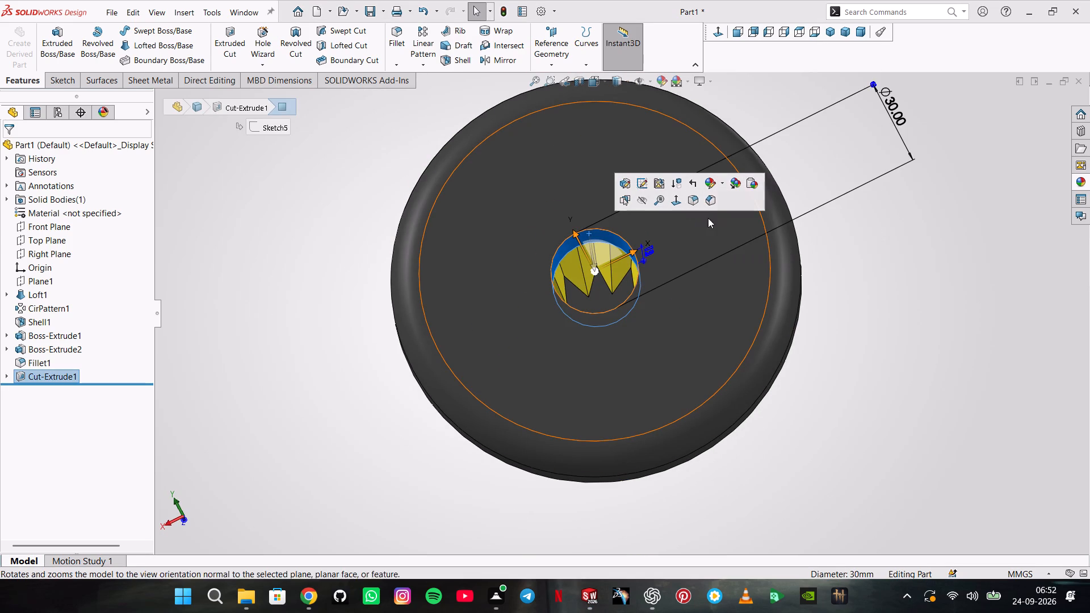
click(716, 188)
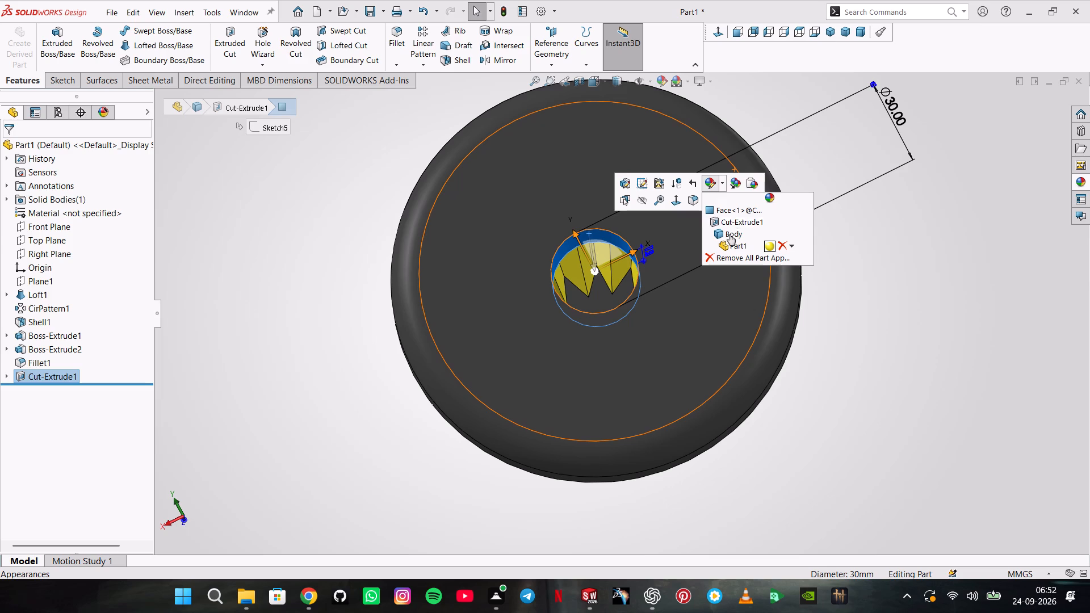
click(728, 224)
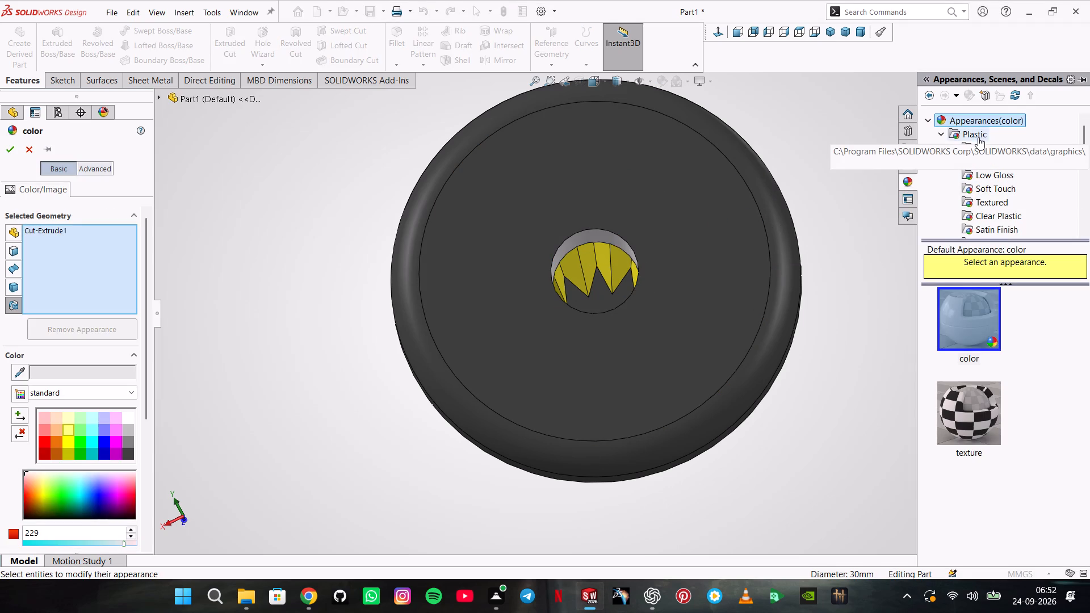
click(978, 137)
scroll(991, 399, down, 2)
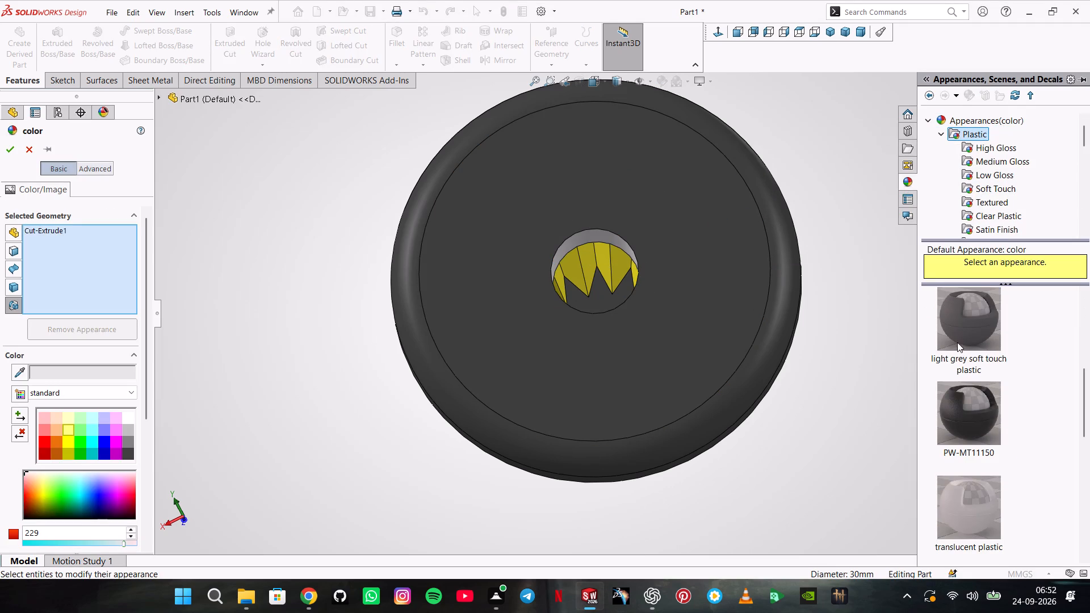
scroll(957, 342, up, 3)
click(1002, 143)
scroll(941, 398, down, 1)
click(955, 539)
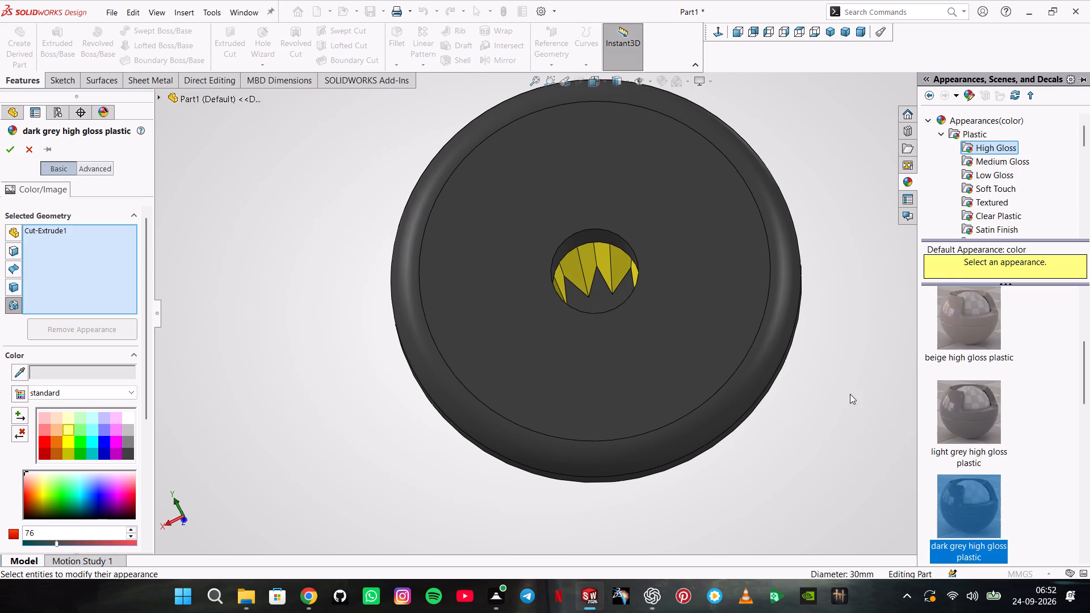
click(863, 285)
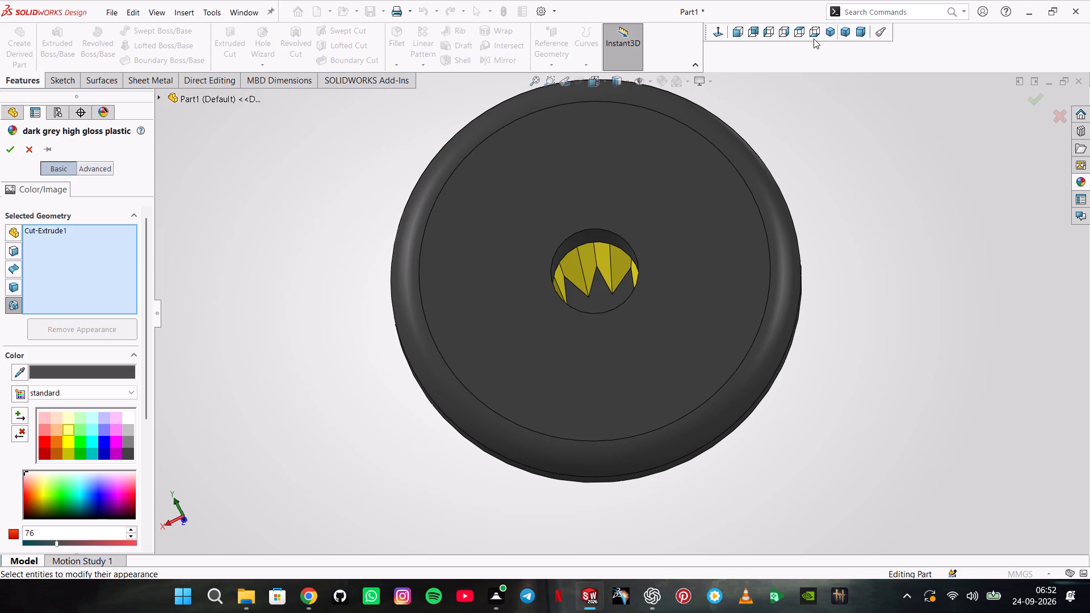
click(5, 158)
click(6, 152)
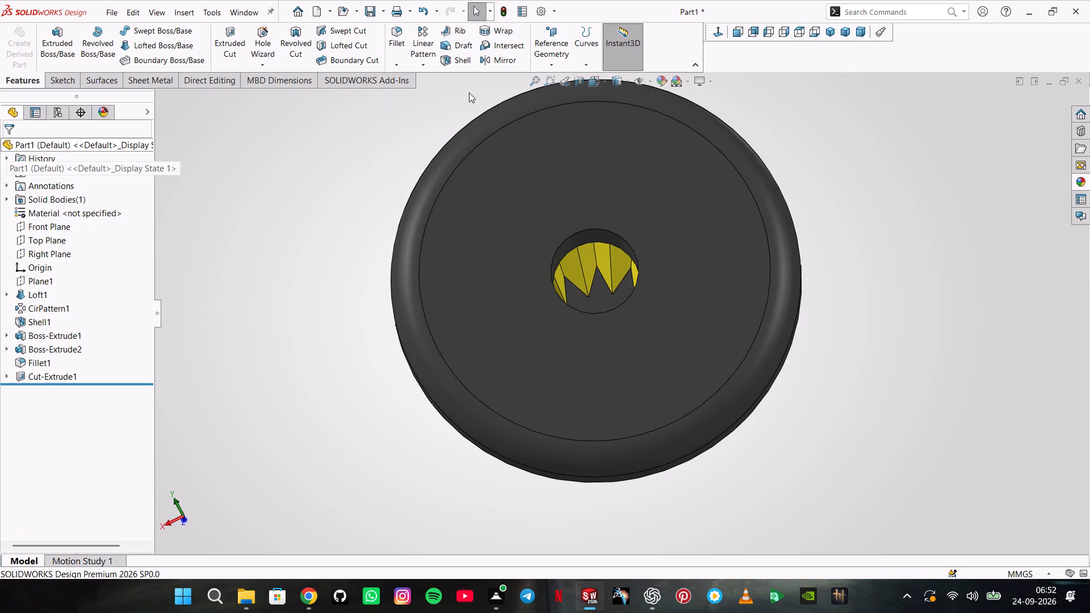
Set the trimetric view and save the part as Air Filter in the V6 ENGINE ASSEMBLY folder.
click(843, 36)
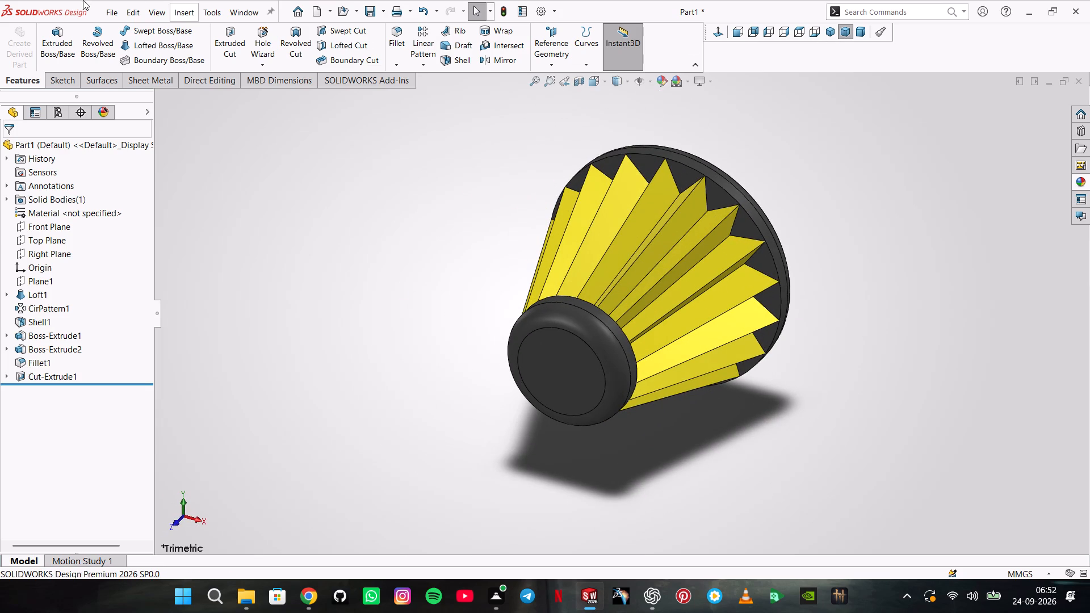
click(106, 9)
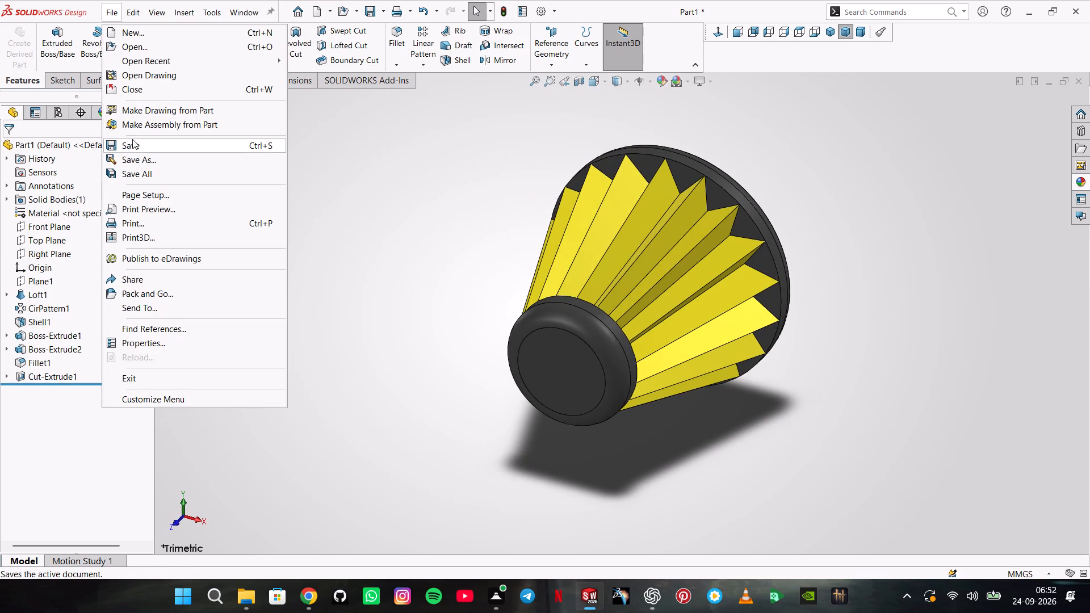
click(132, 140)
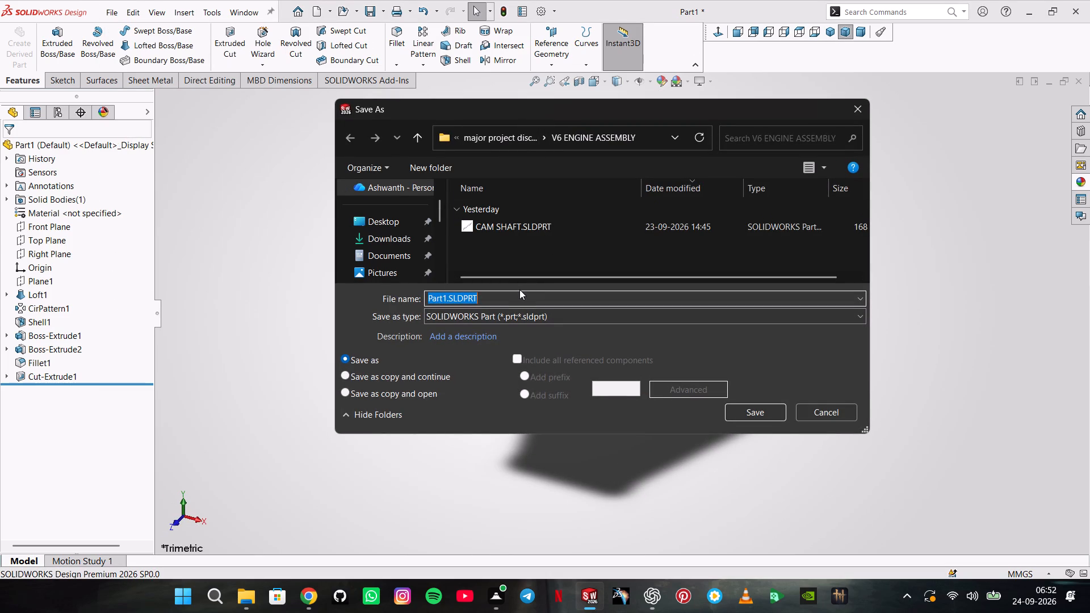
text(Air)
key(space)
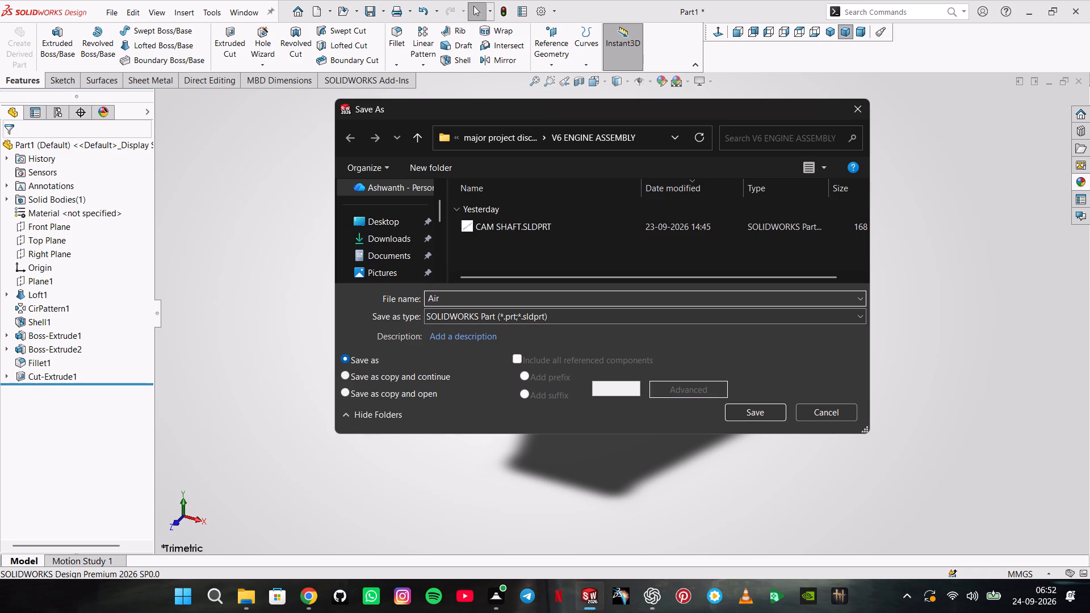
text(Fil)
text(ter)
key(Return)
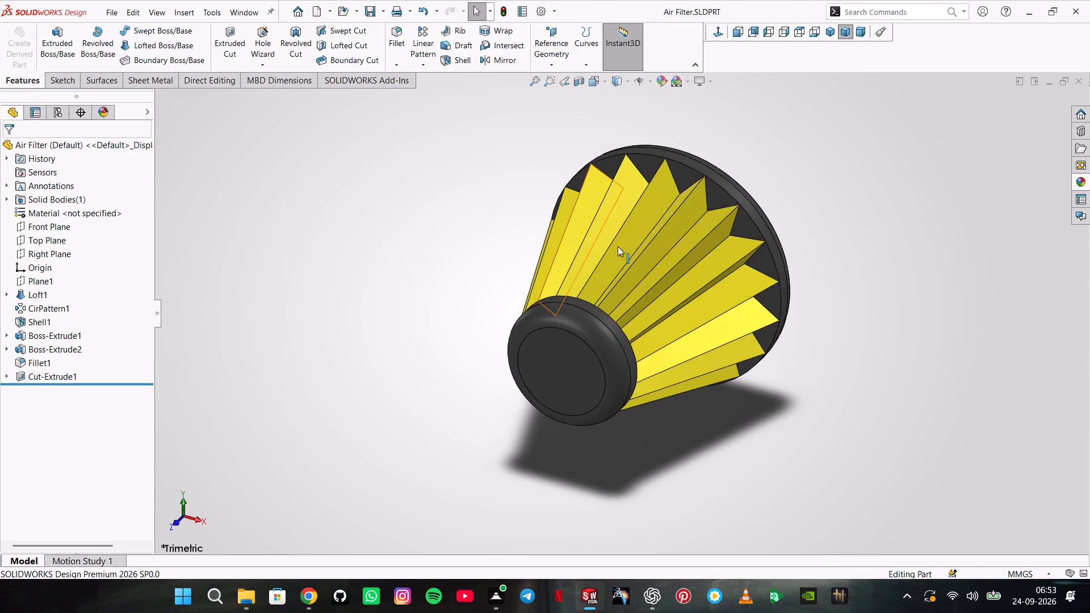
Save a PDF copy of the part as Air Filter.pdf in the V6 ENGINE ASSEMBLY folder.
click(107, 11)
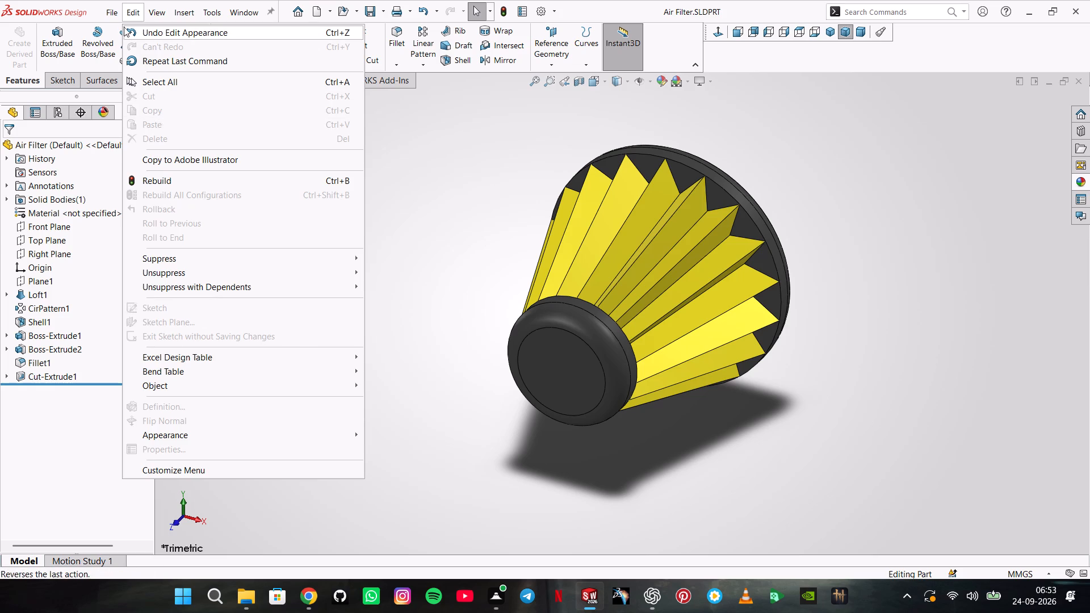
click(141, 157)
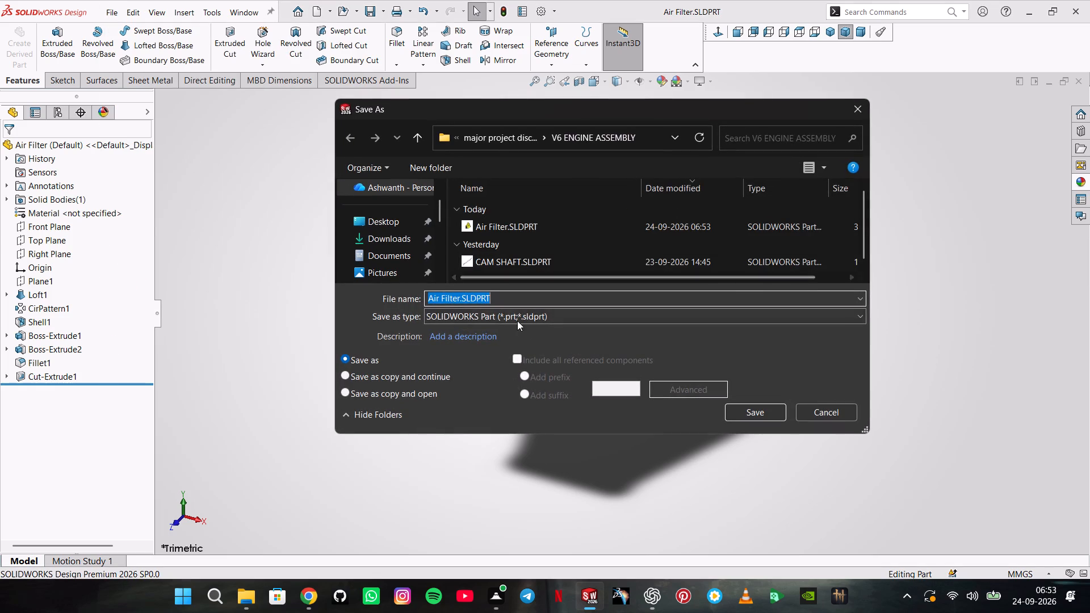
click(518, 320)
click(568, 111)
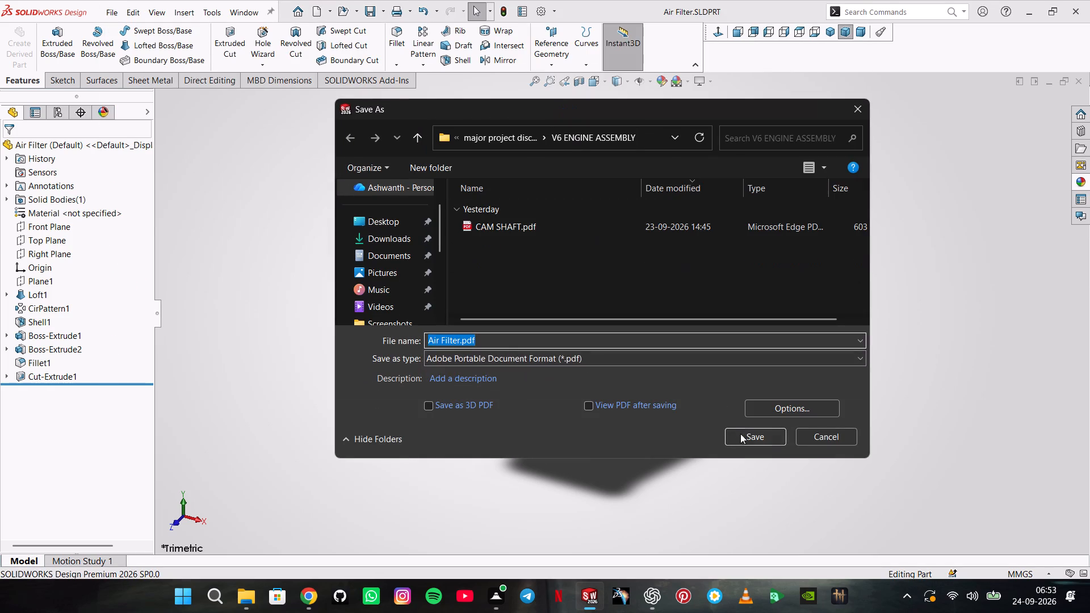
click(743, 431)
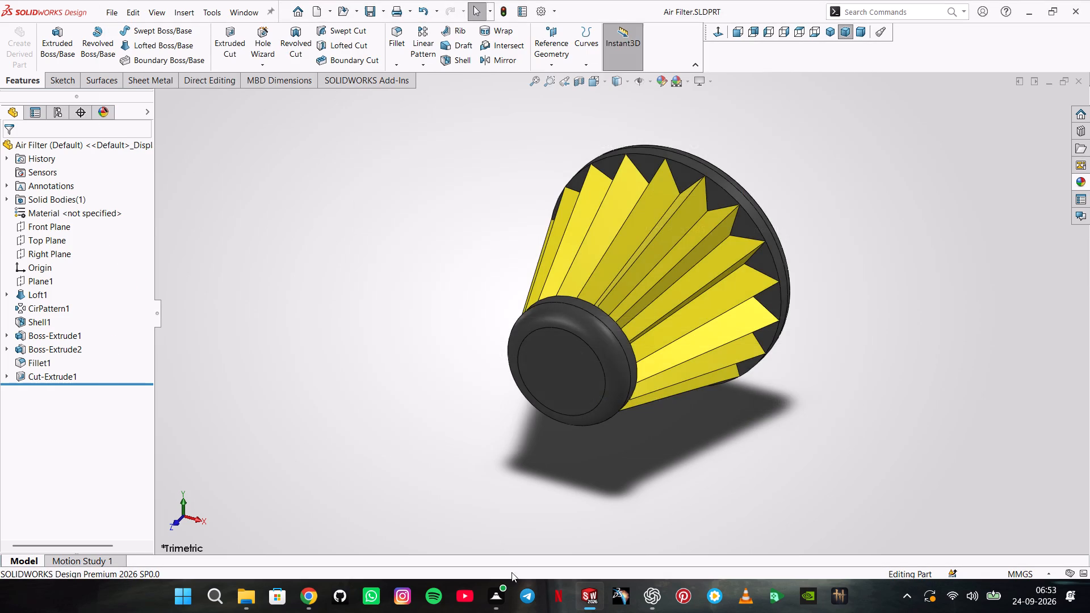